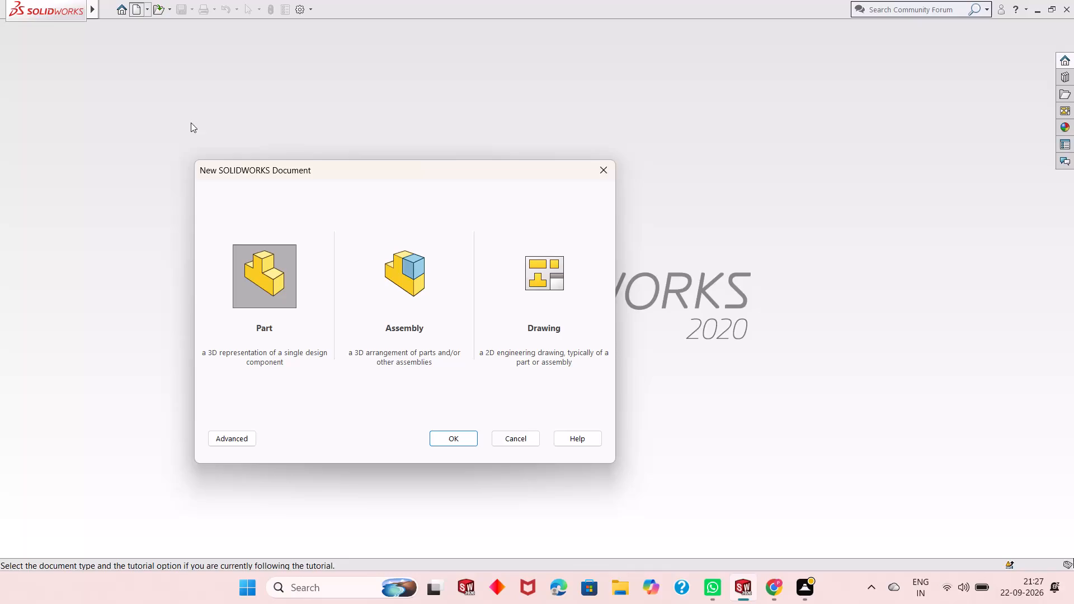
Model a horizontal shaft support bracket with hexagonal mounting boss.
Create a new part document and open a sketch on the Top Plane.
double_click(270, 282)
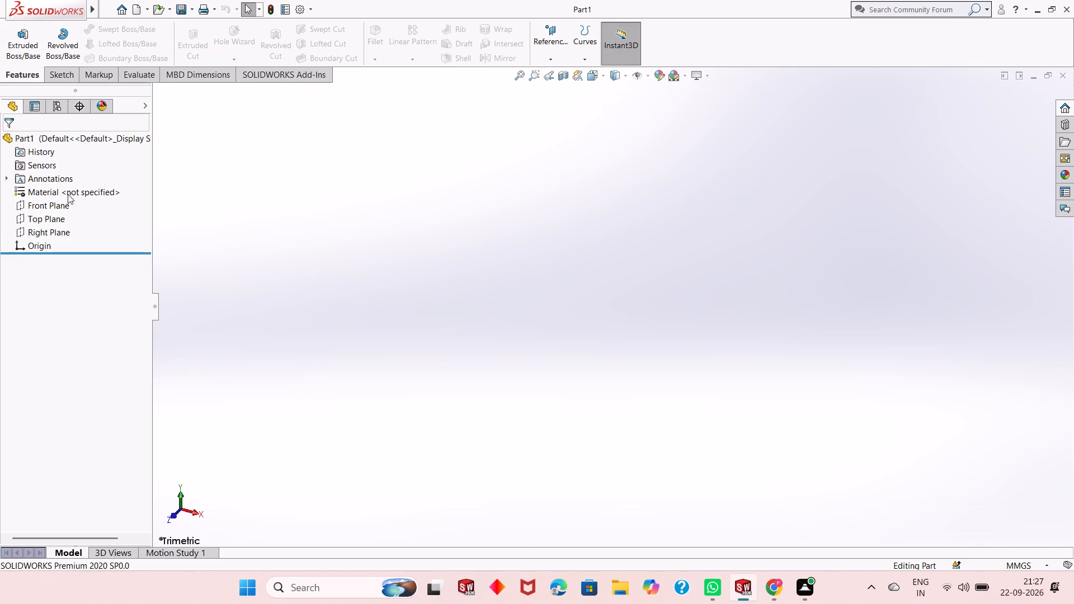
left_click(52, 218)
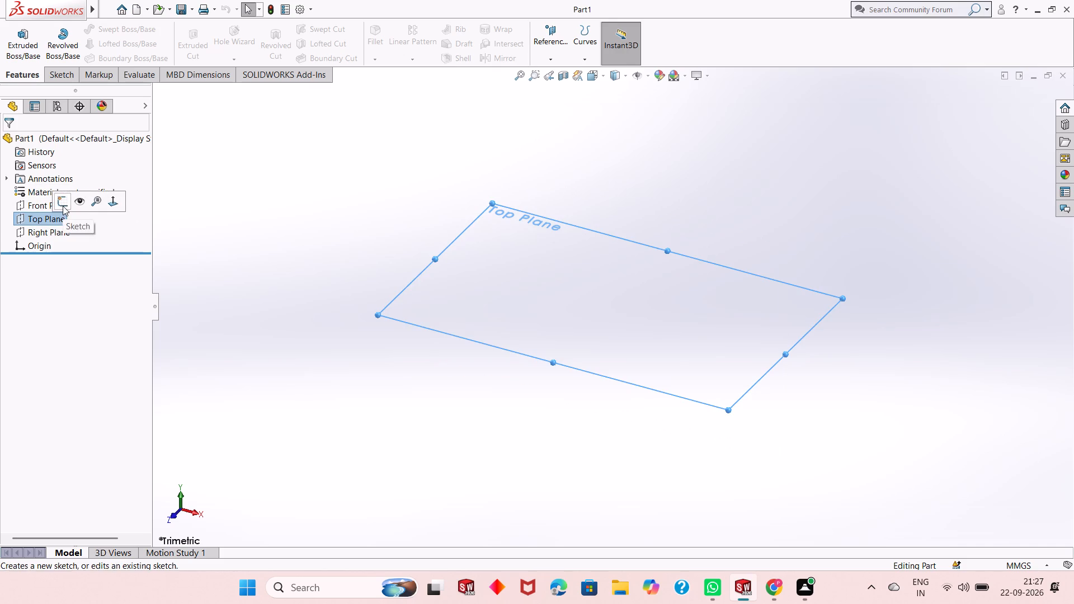
left_click(63, 206)
Sketch a circle centred on the origin with a radius of about 43.5 mm.
scroll(386, 296, "up", 4)
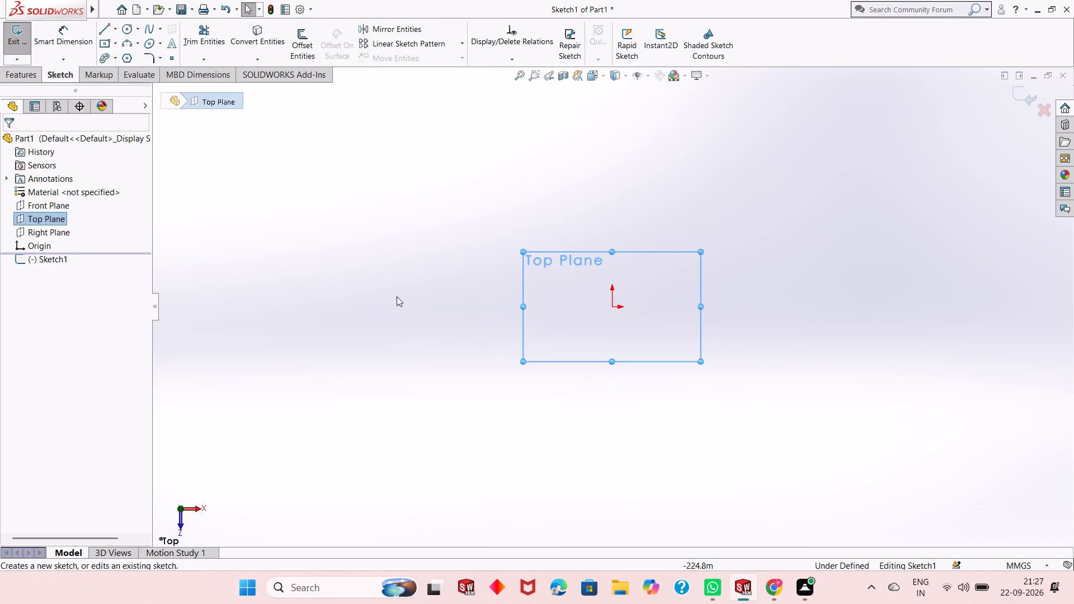
scroll(808, 449, "down", 3)
scroll(632, 324, "up", 2)
scroll(530, 172, "down", 1)
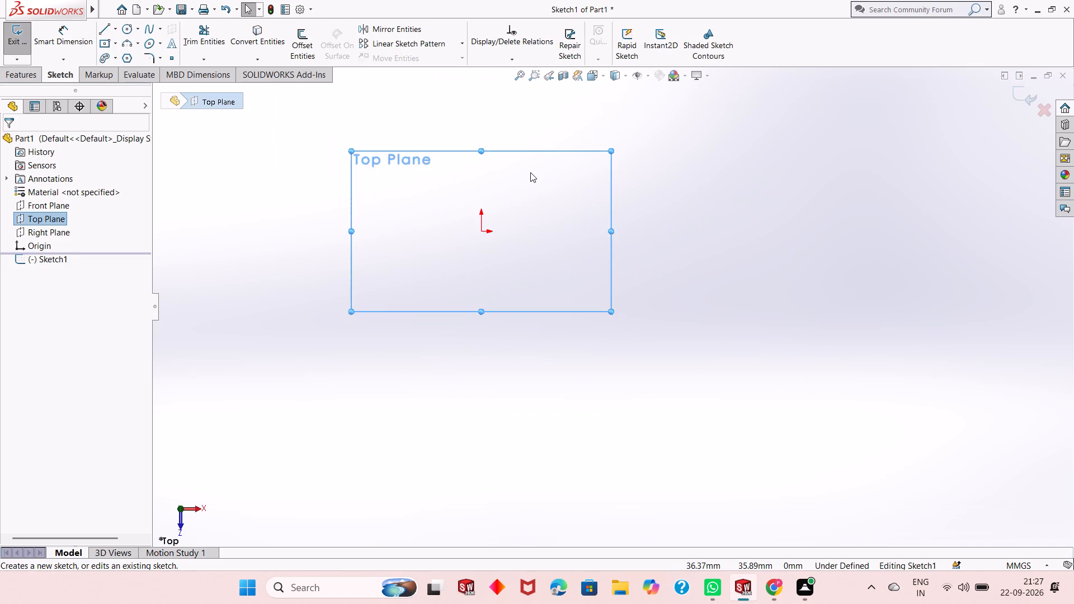
scroll(530, 172, "down", 2)
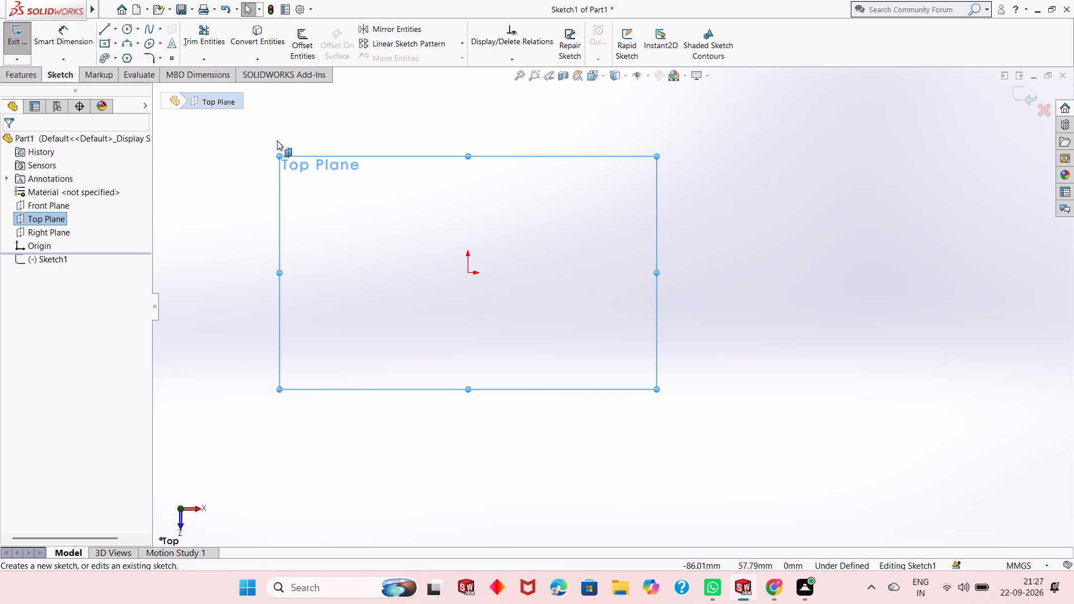
left_click(129, 30)
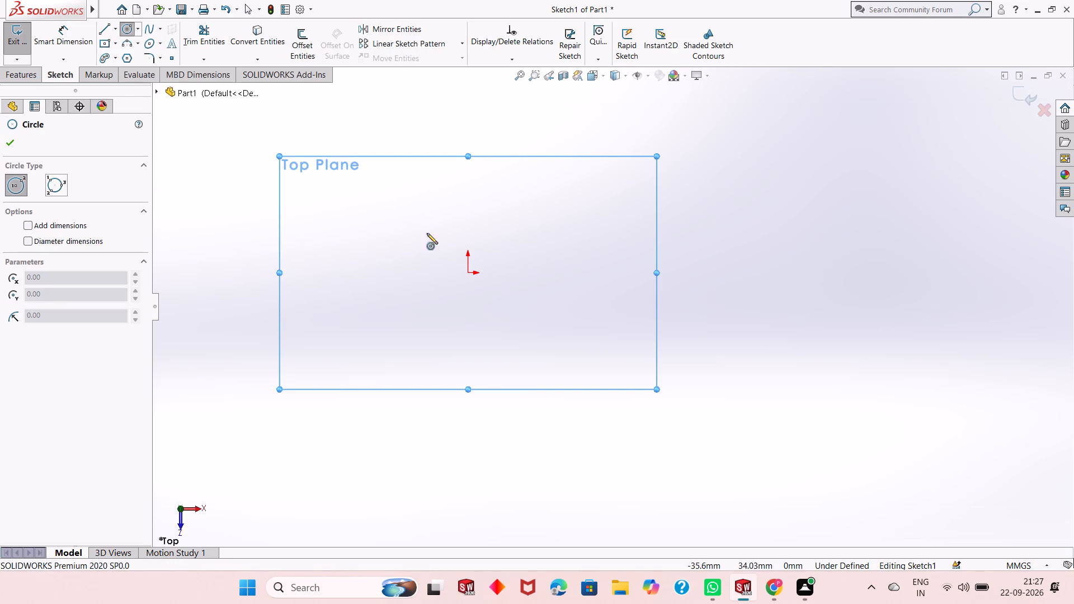
left_click(468, 275)
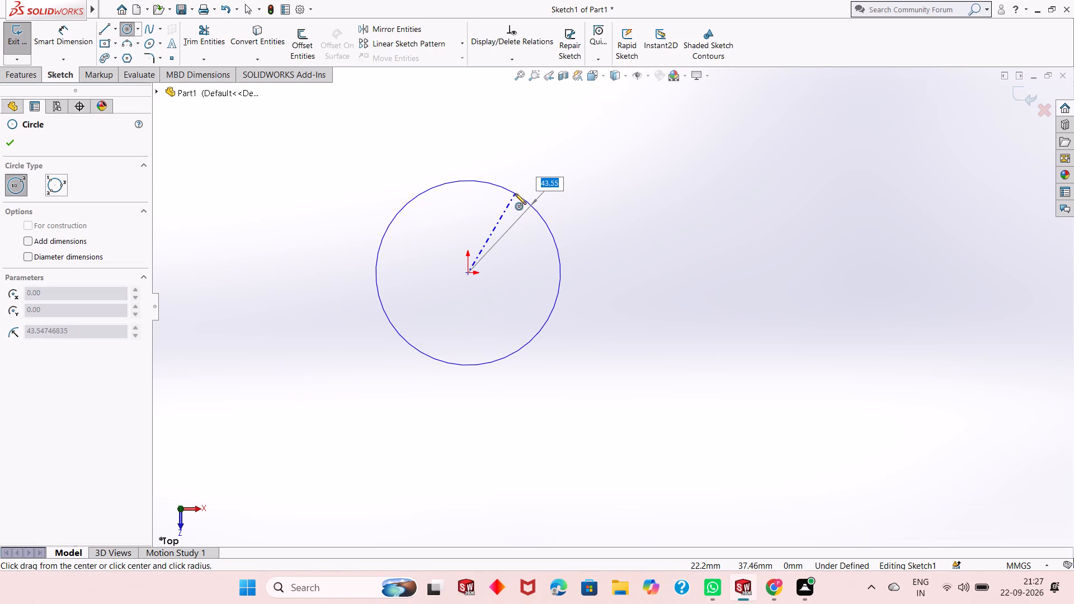
left_click(515, 194)
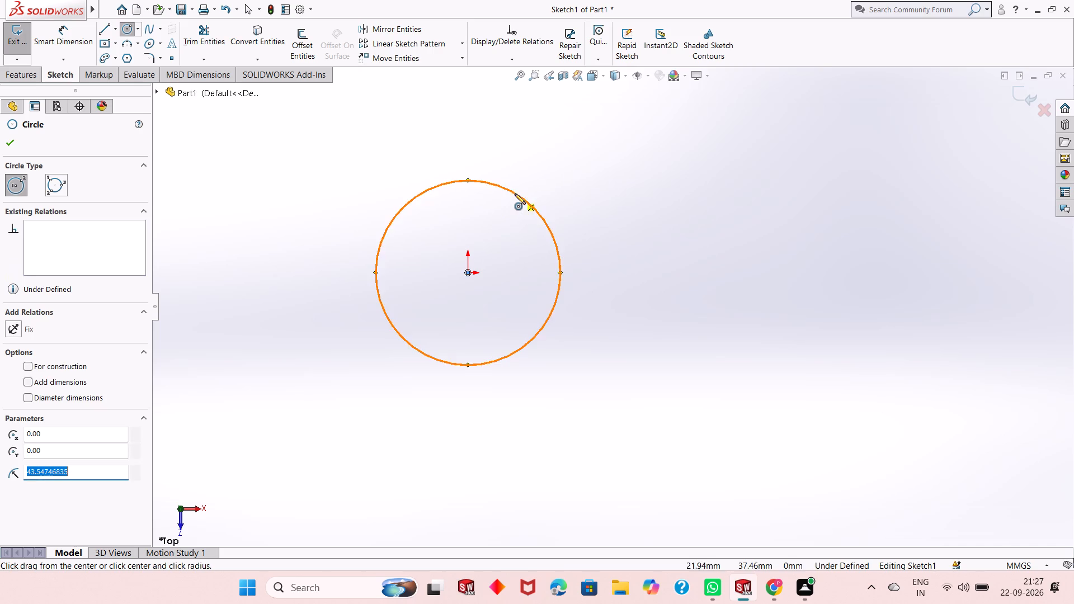
right_click(564, 201)
left_click(573, 207)
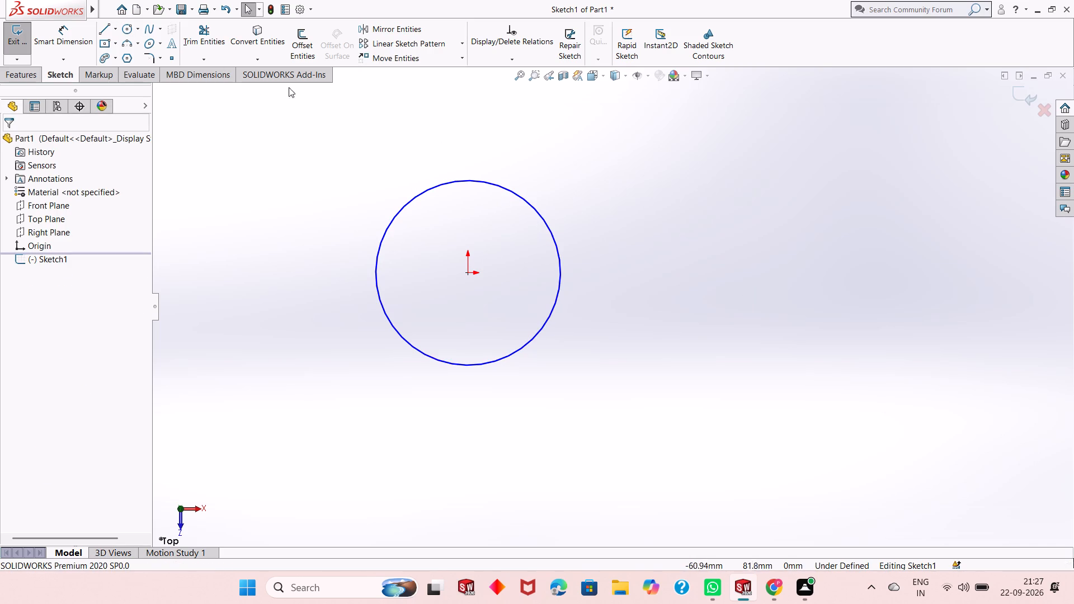
Dimension the circle's diameter as 80 mm.
left_click(57, 36)
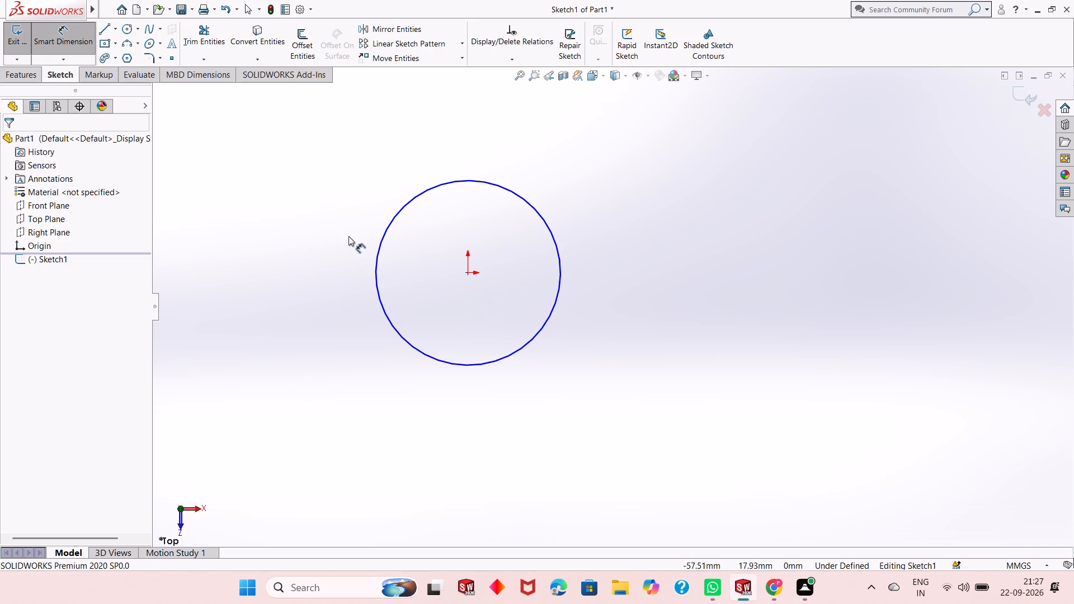
left_click(396, 212)
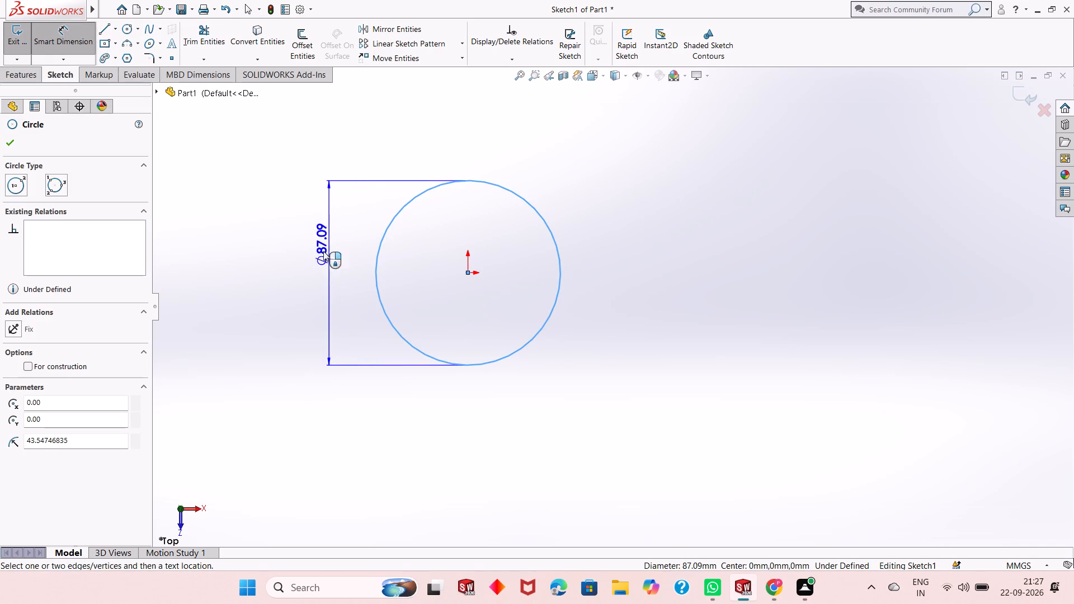
left_click(327, 395)
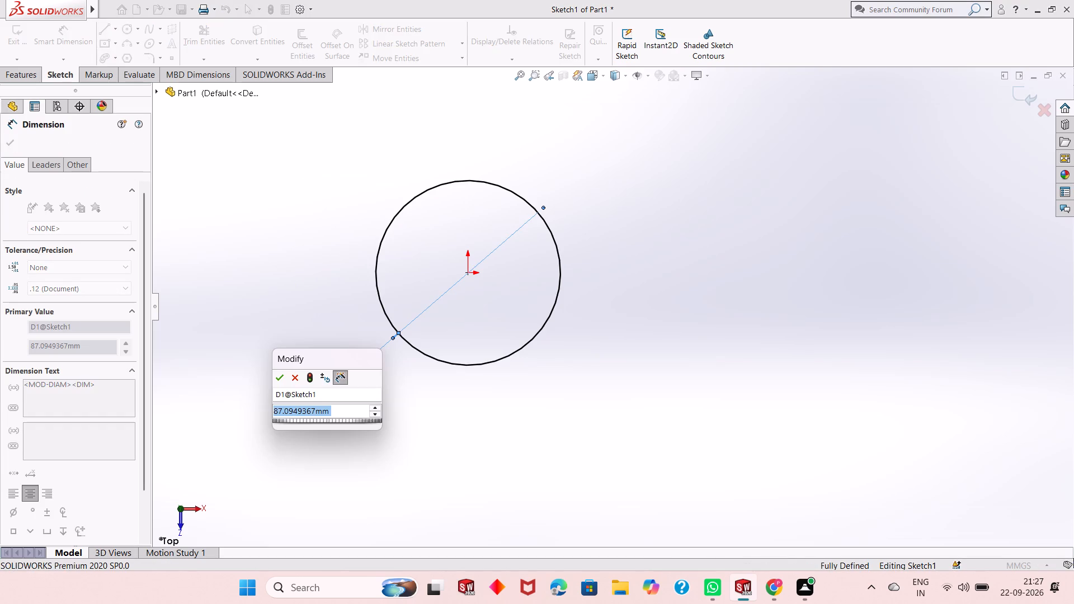
type("80")
key("Return")
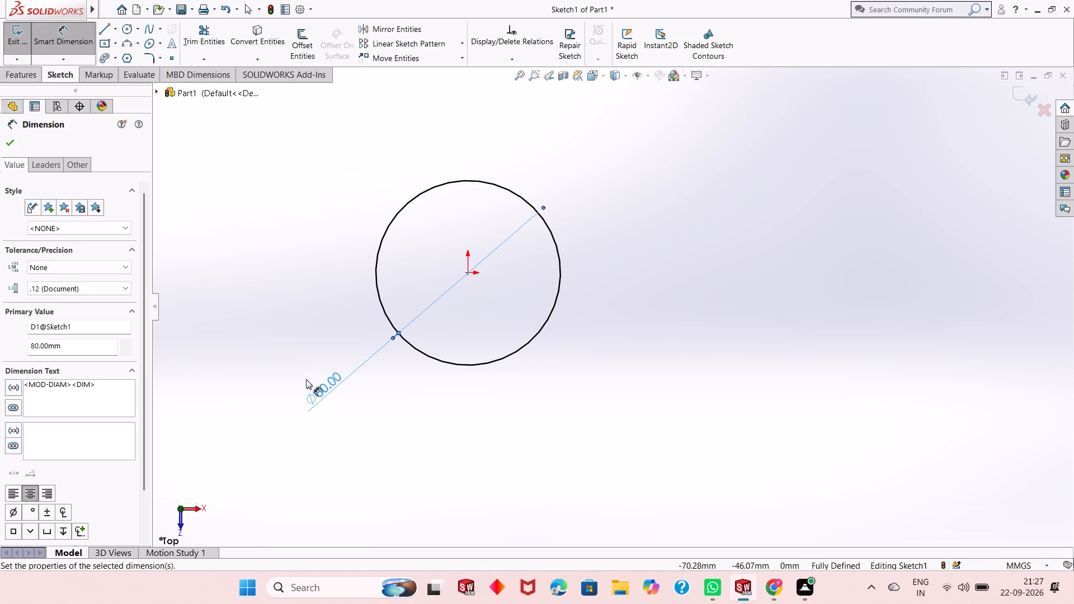
scroll(437, 323, "up", 1)
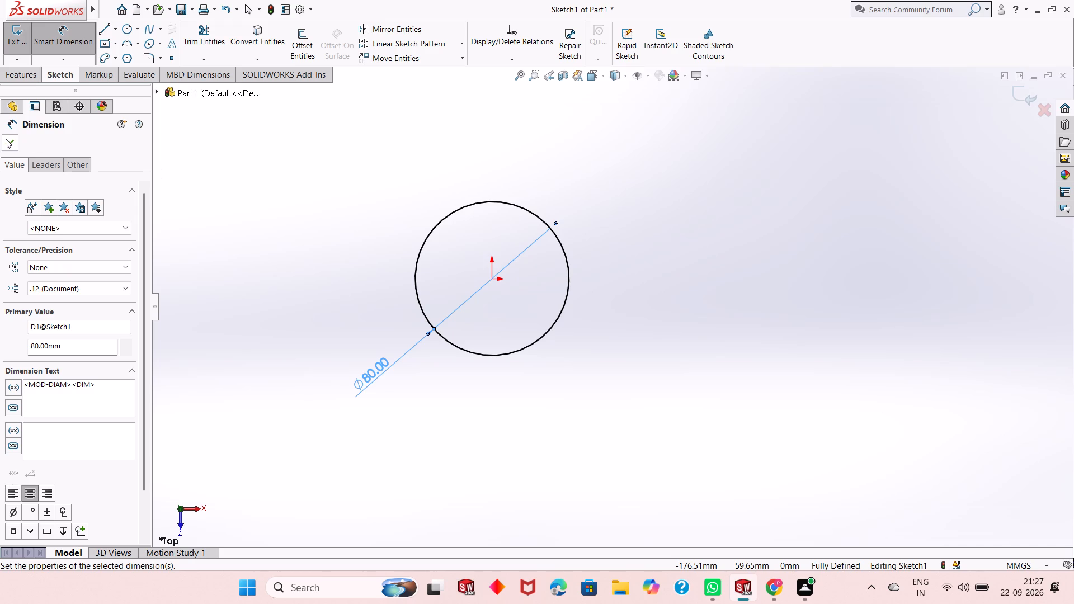
left_click(5, 139)
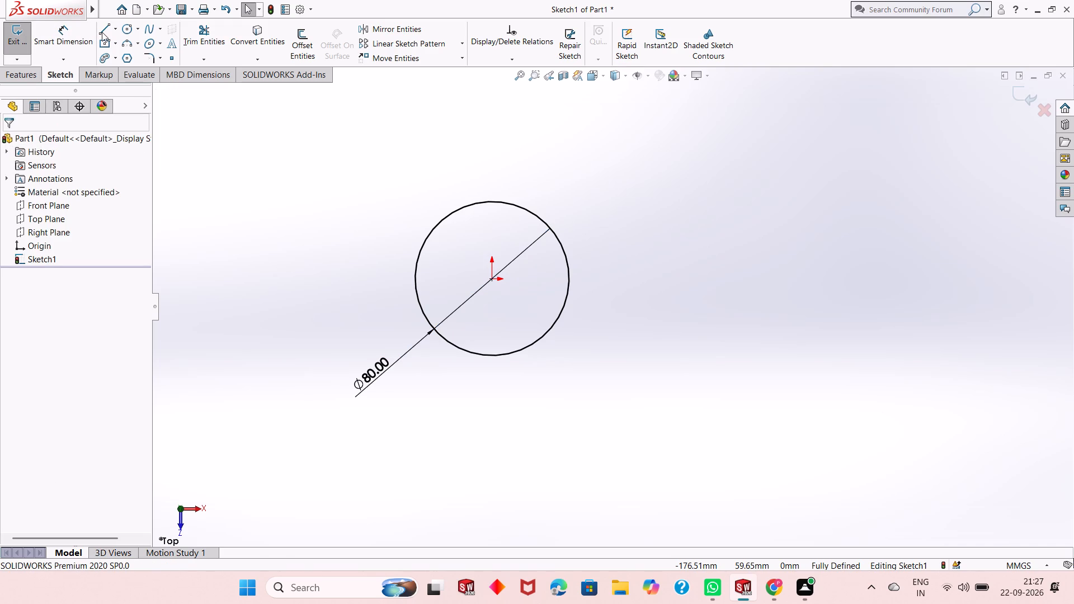
Draw connected lines from the circle's upper quadrant: 152 mm horizontally outward, 80 mm straight down, and horizontally back to its lower quadrant.
left_click(102, 32)
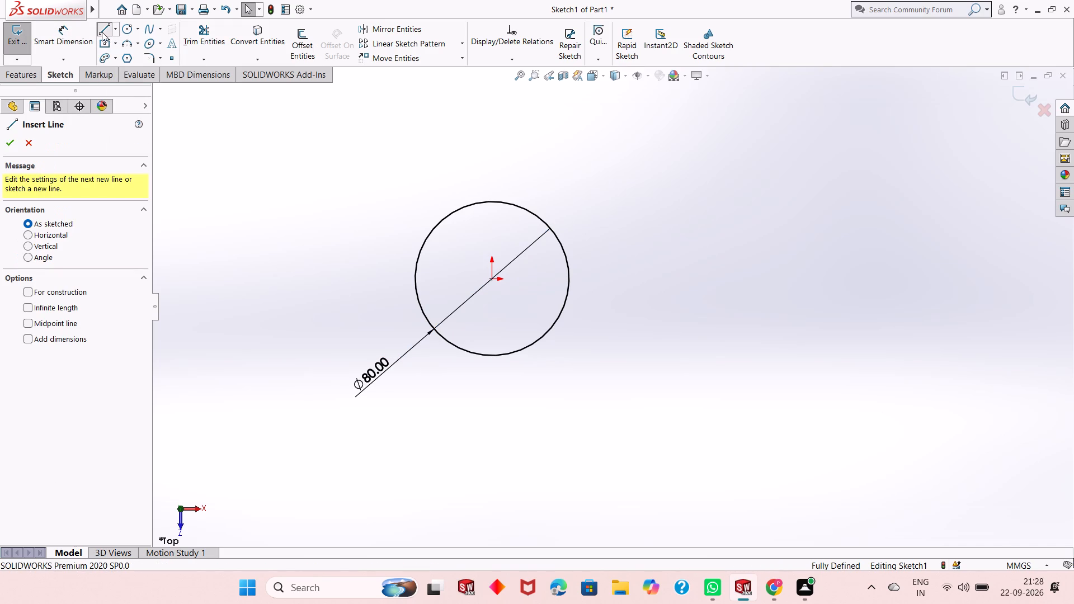
scroll(530, 304, "up", 2)
scroll(689, 272, "down", 3)
scroll(576, 351, "up", 2)
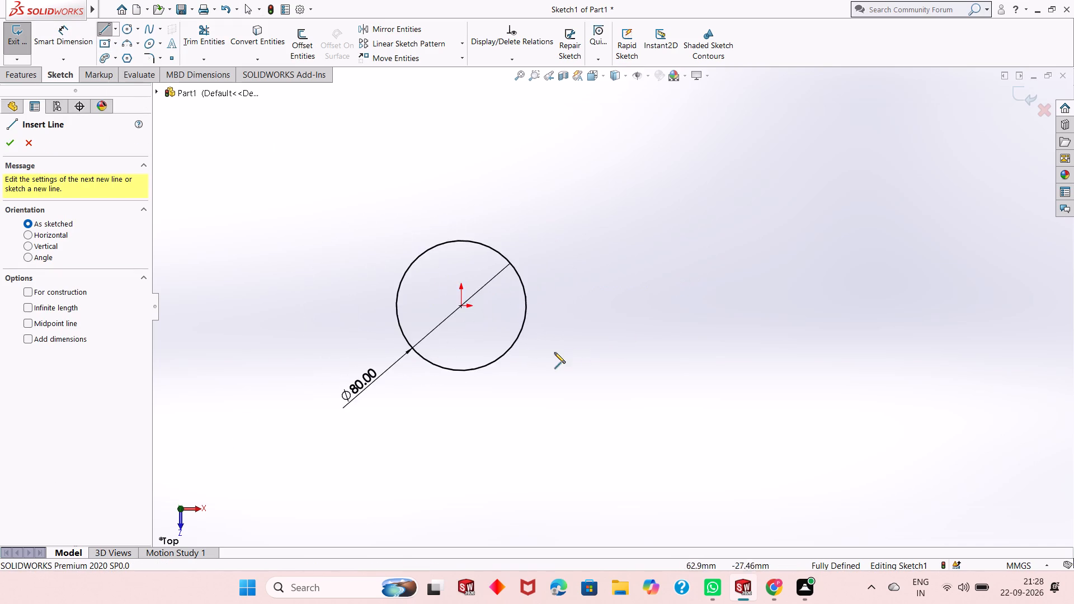
scroll(554, 352, "up", 1)
scroll(564, 369, "down", 3)
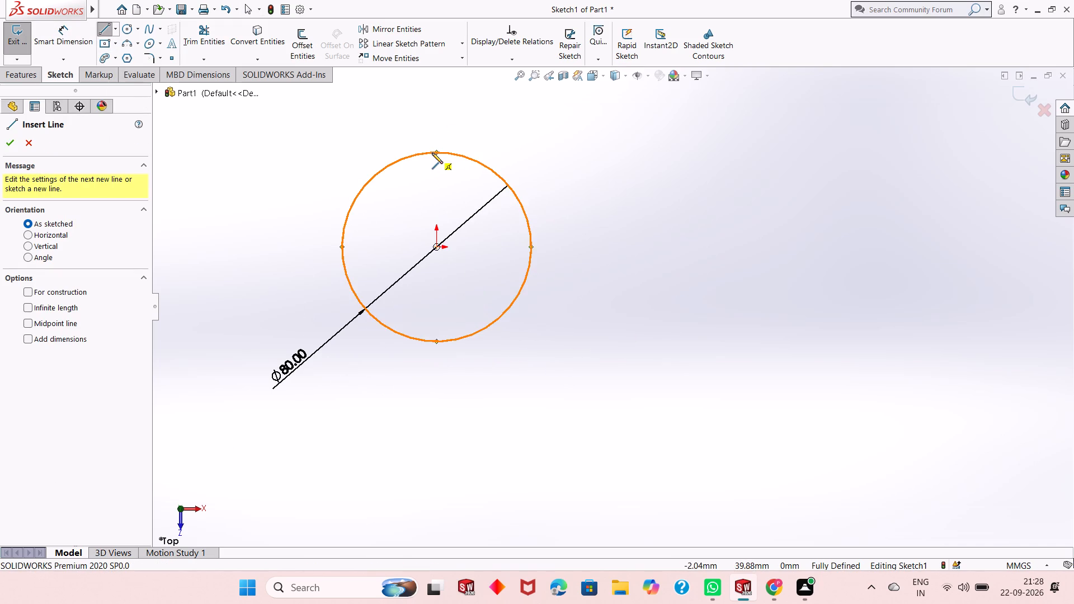
left_click(436, 152)
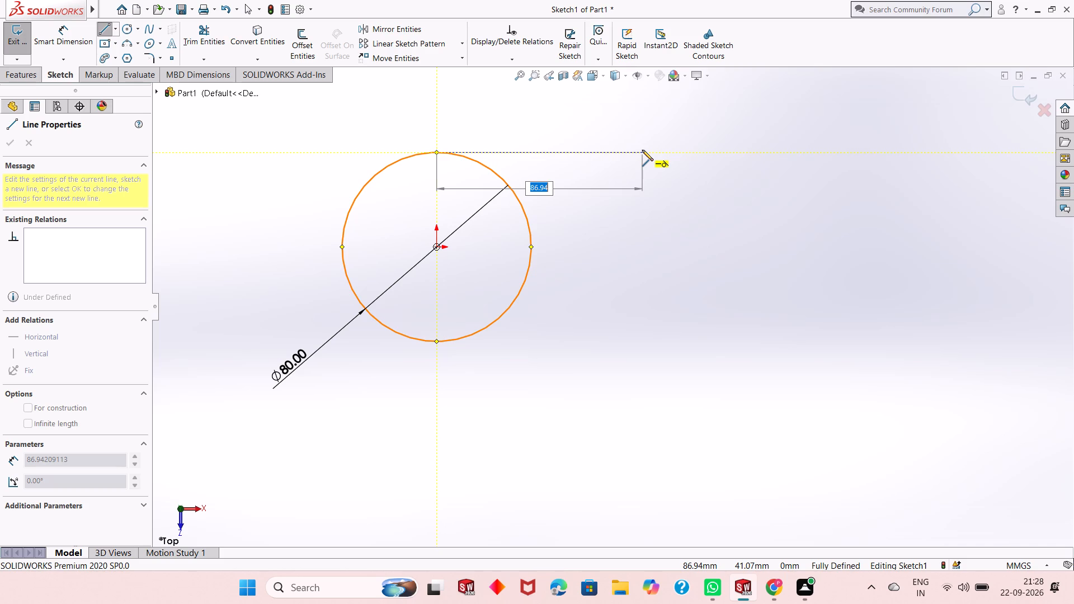
type("152")
key("Return")
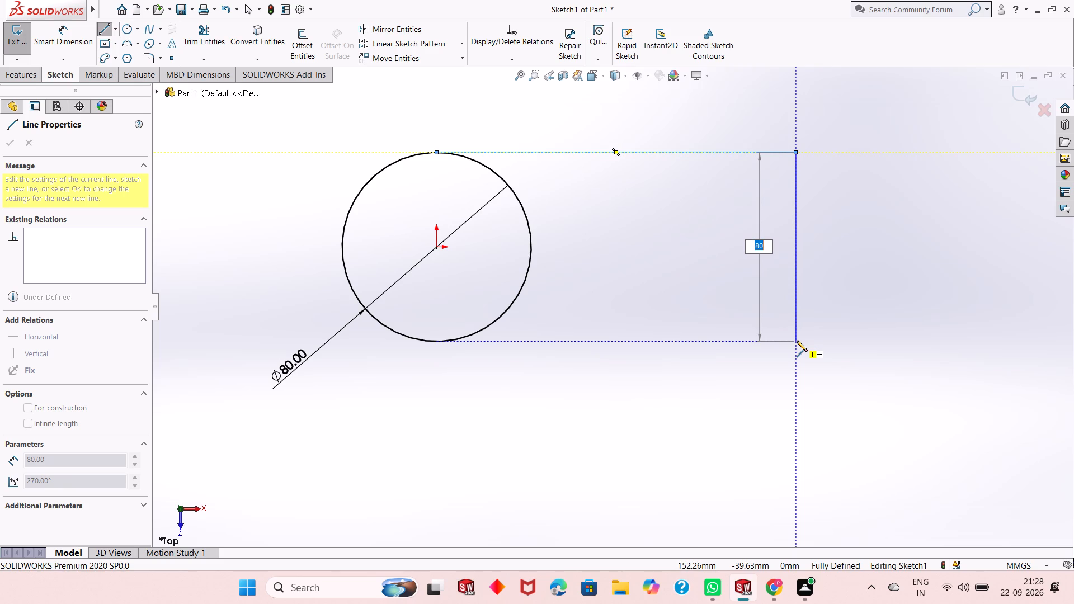
left_click(797, 341)
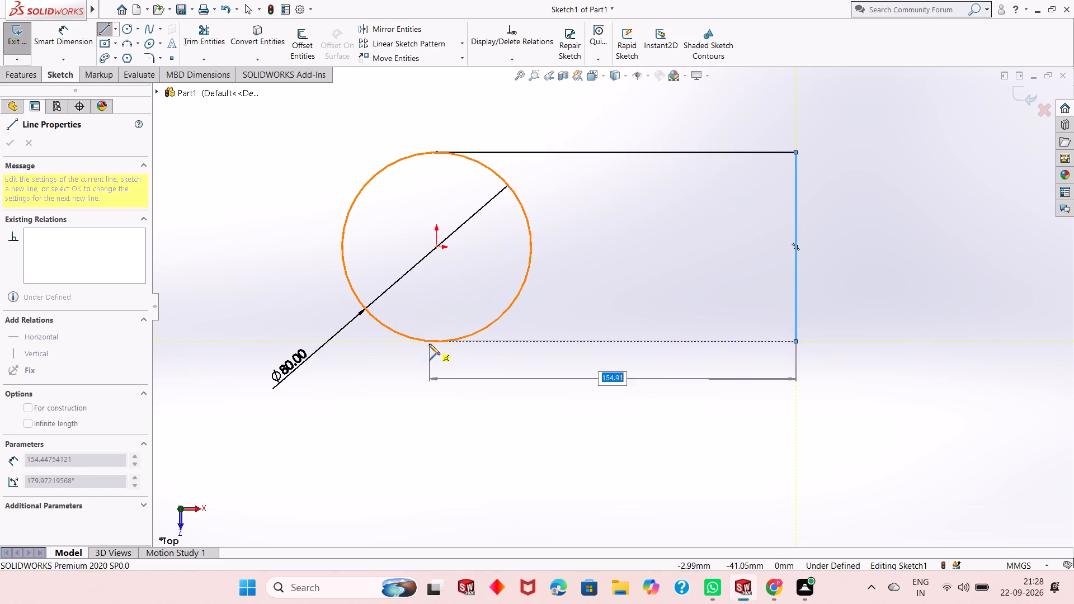
left_click(437, 342)
right_click(437, 342)
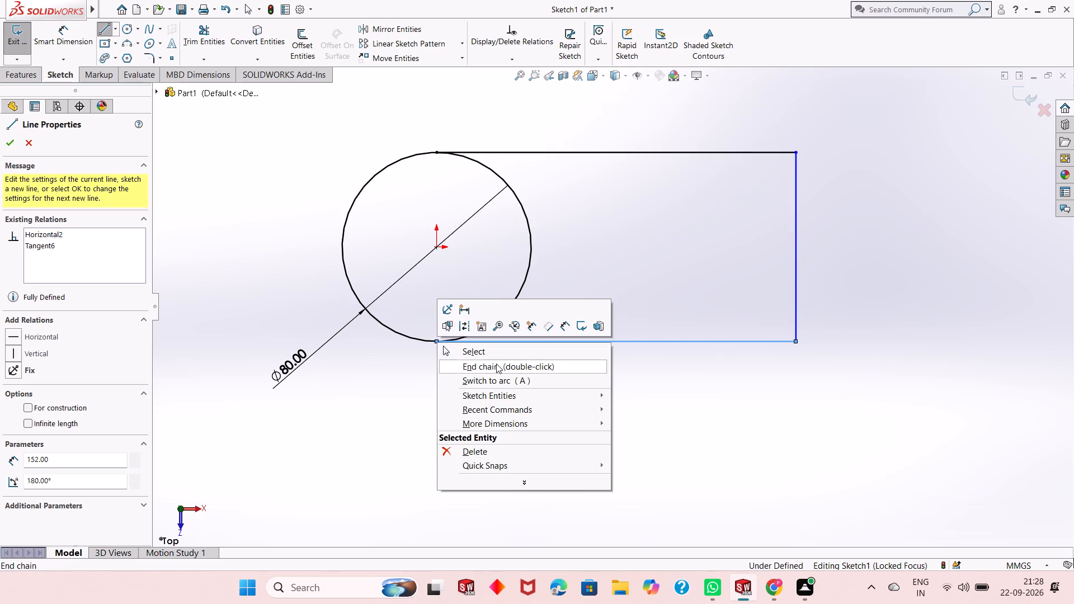
left_click(498, 357)
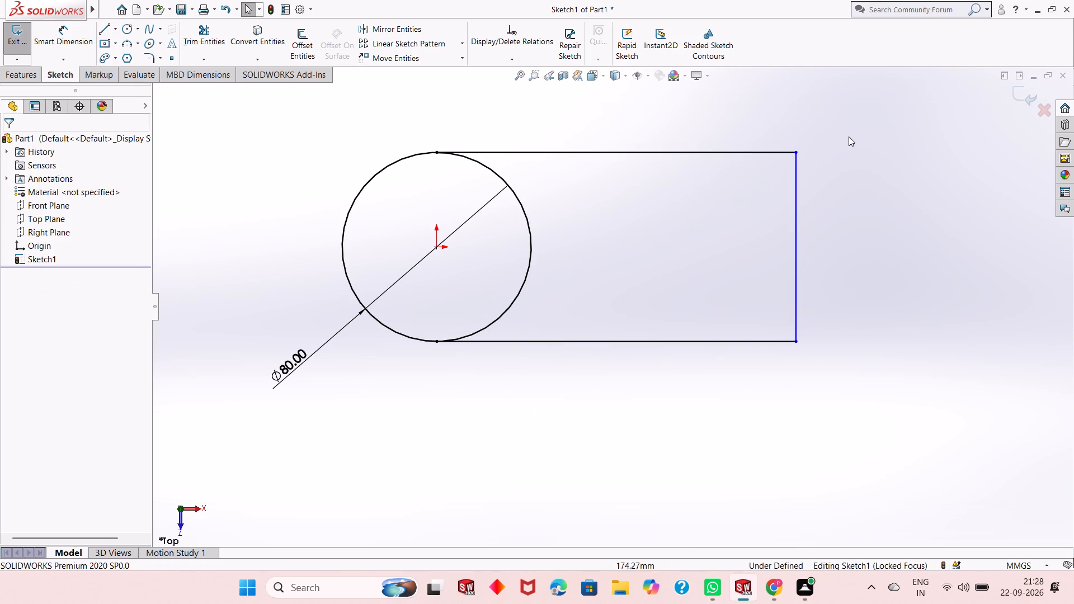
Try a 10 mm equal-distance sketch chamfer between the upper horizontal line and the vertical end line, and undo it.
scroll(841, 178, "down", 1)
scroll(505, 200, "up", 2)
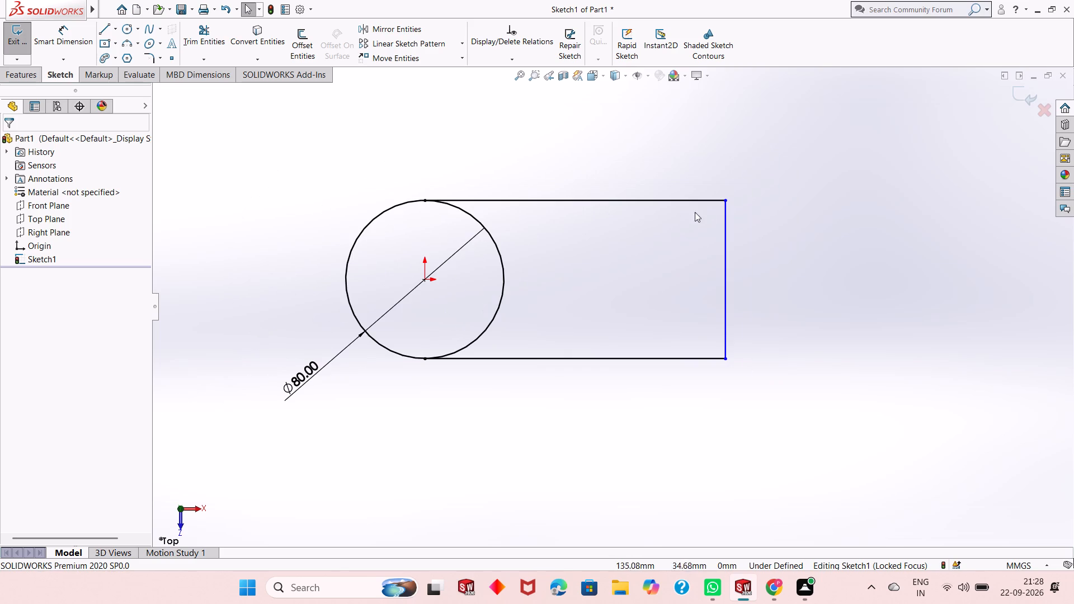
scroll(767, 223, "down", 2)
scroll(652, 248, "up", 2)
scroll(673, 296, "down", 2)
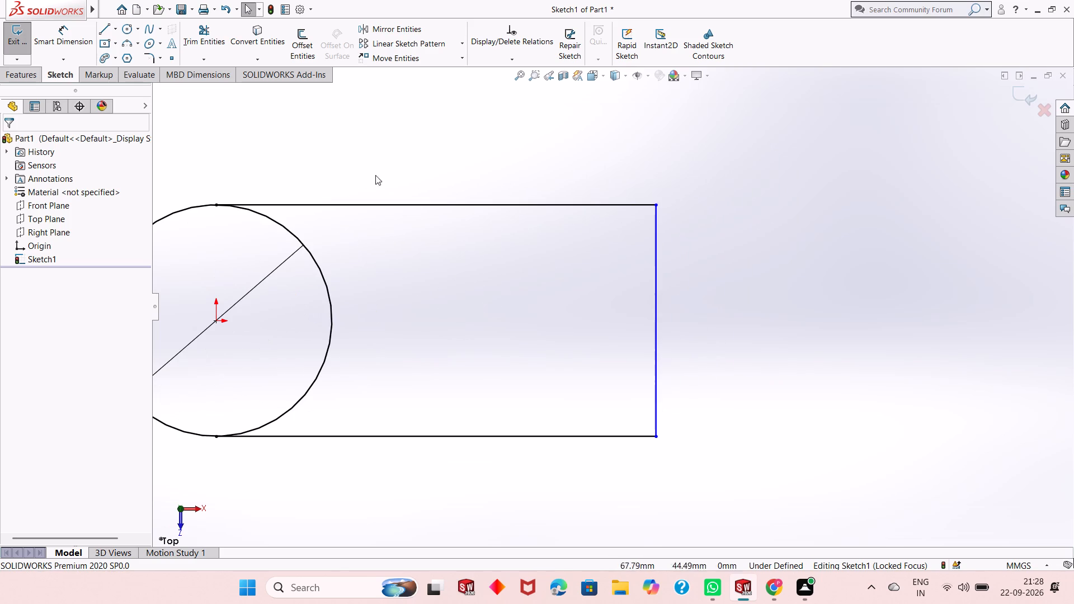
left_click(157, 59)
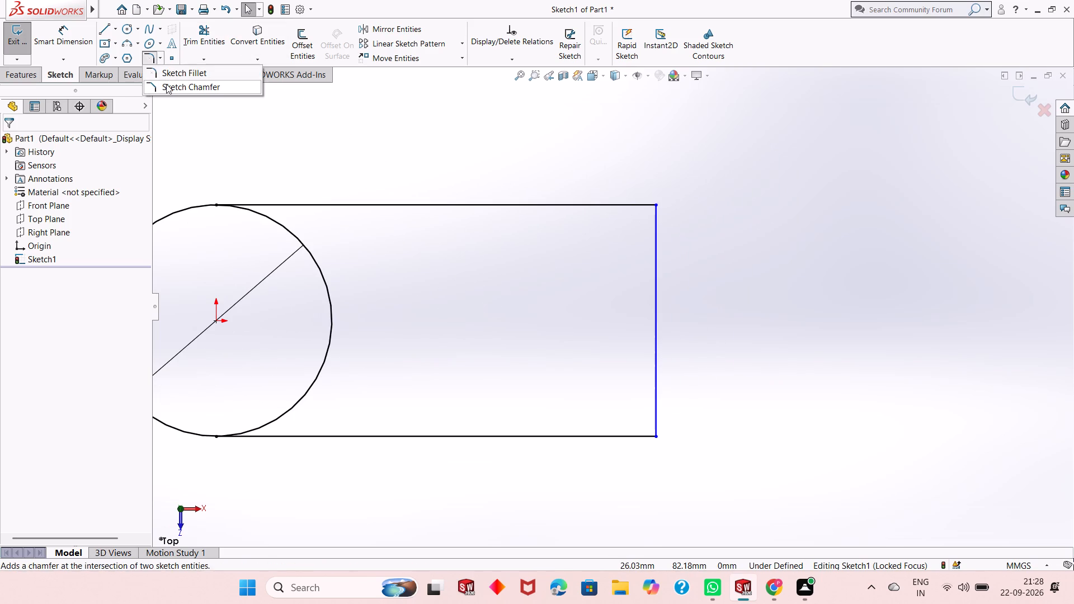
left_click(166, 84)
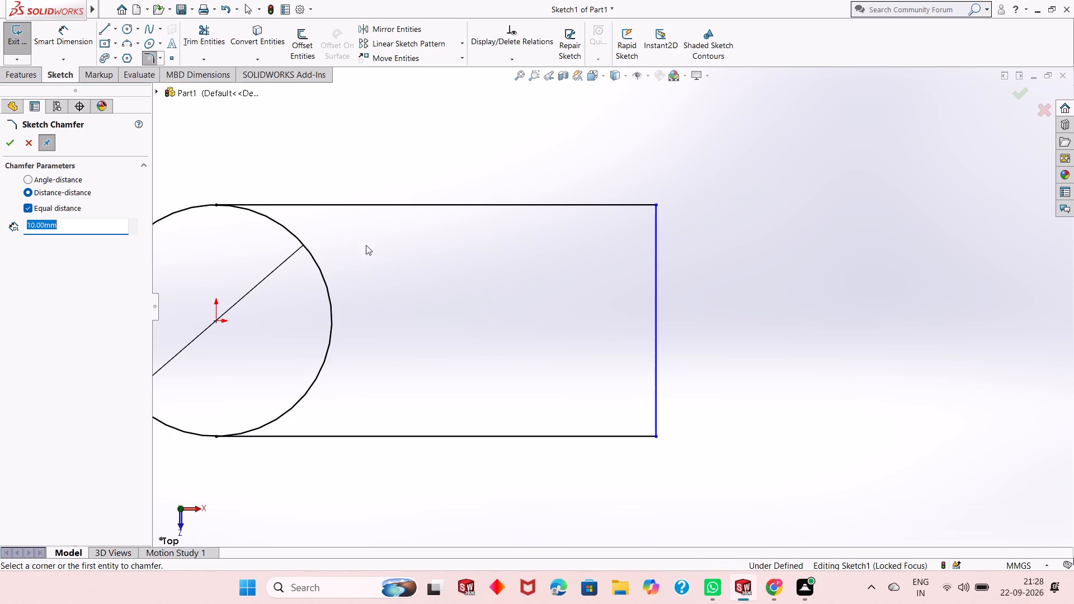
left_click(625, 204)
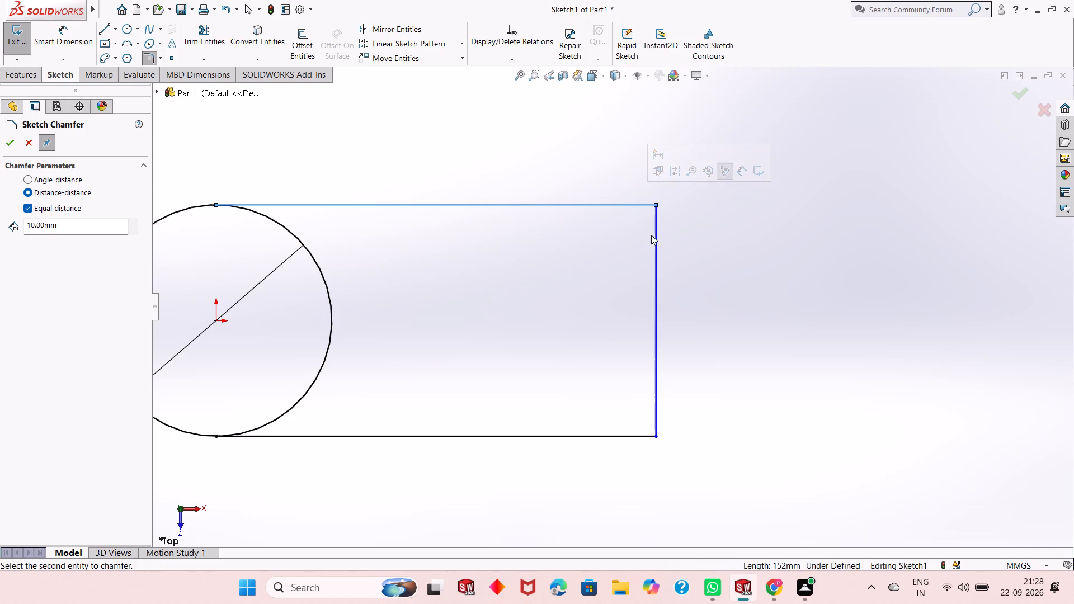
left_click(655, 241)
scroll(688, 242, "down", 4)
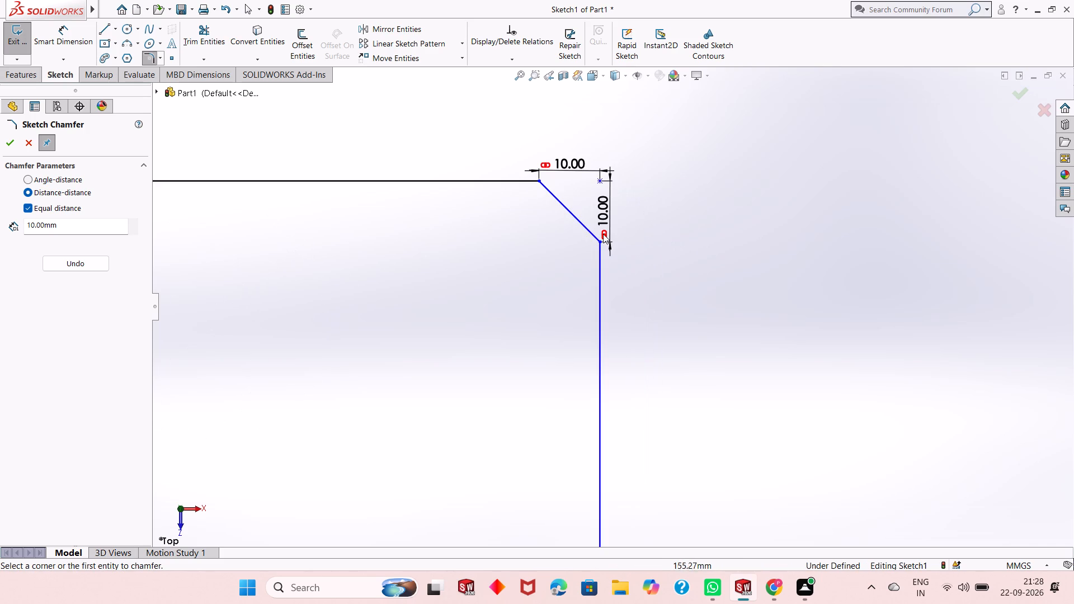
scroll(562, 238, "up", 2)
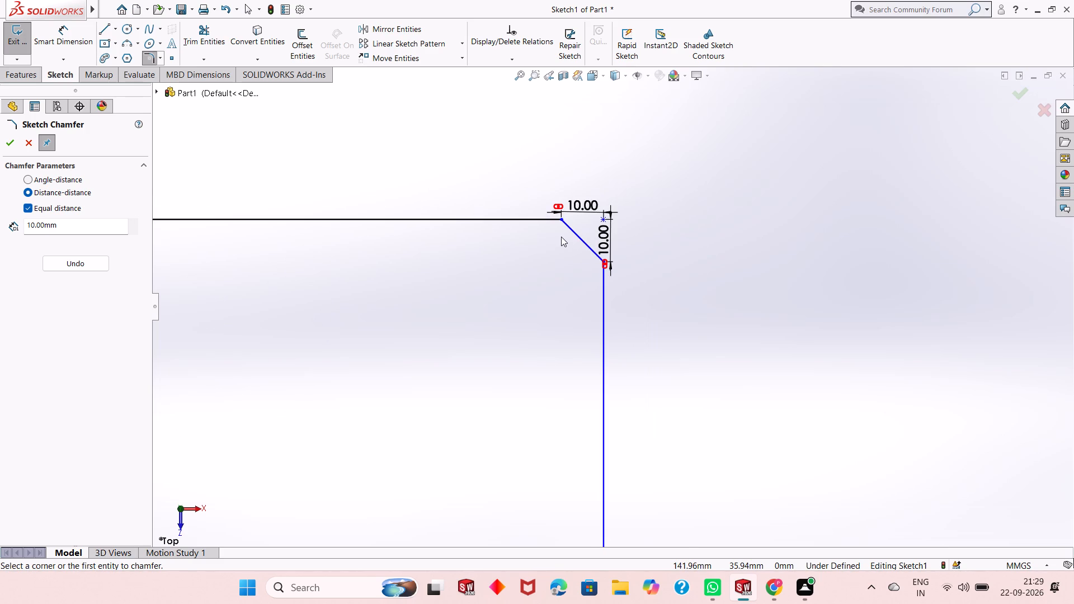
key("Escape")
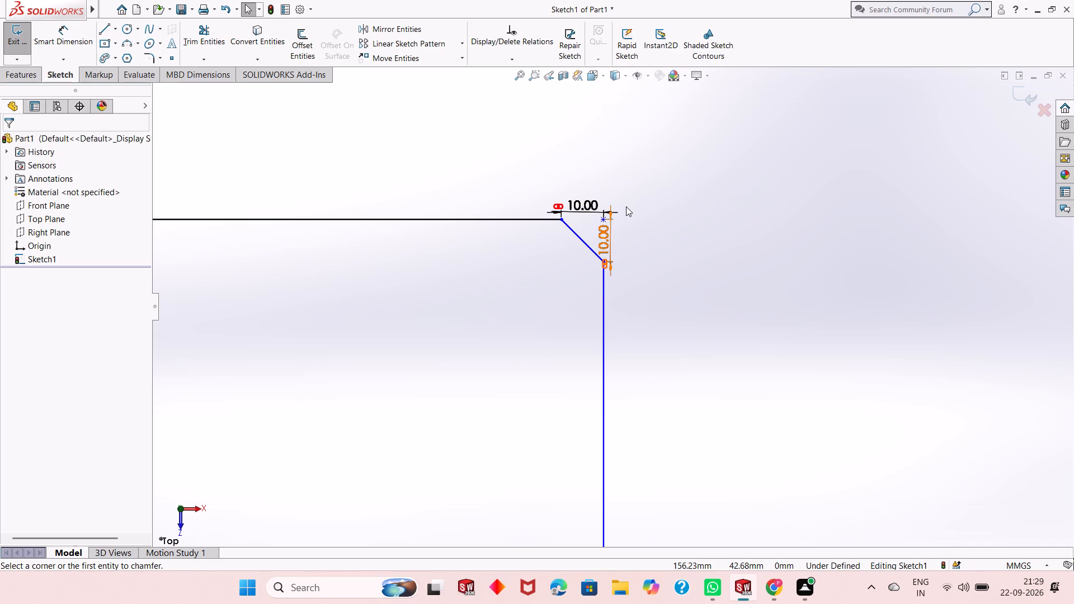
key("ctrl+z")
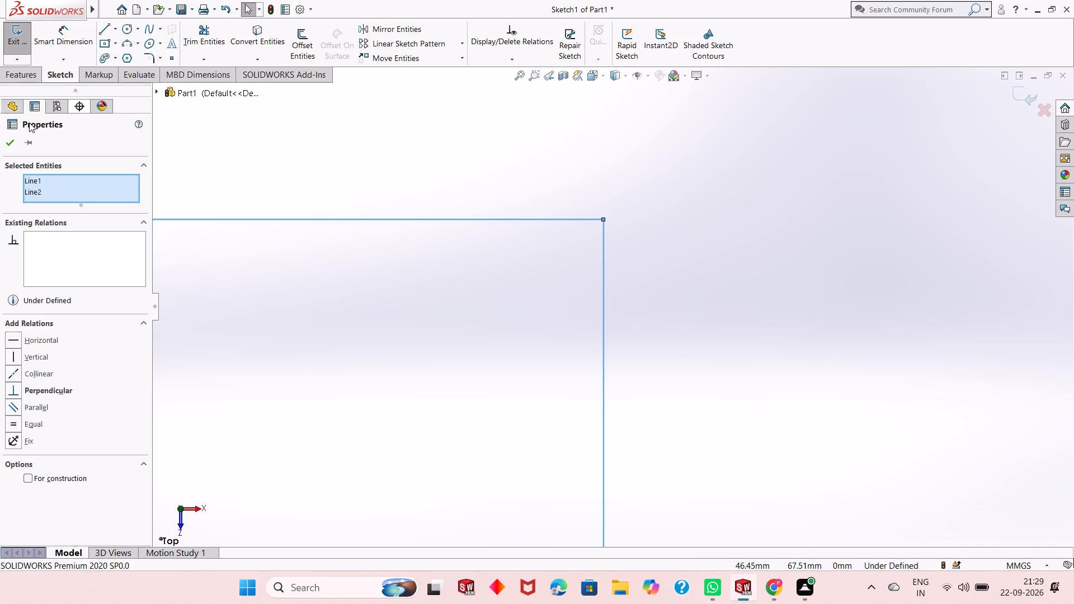
Add a 6 mm equal-distance sketch chamfer at the corner between the upper horizontal line and the vertical end line.
left_click(159, 60)
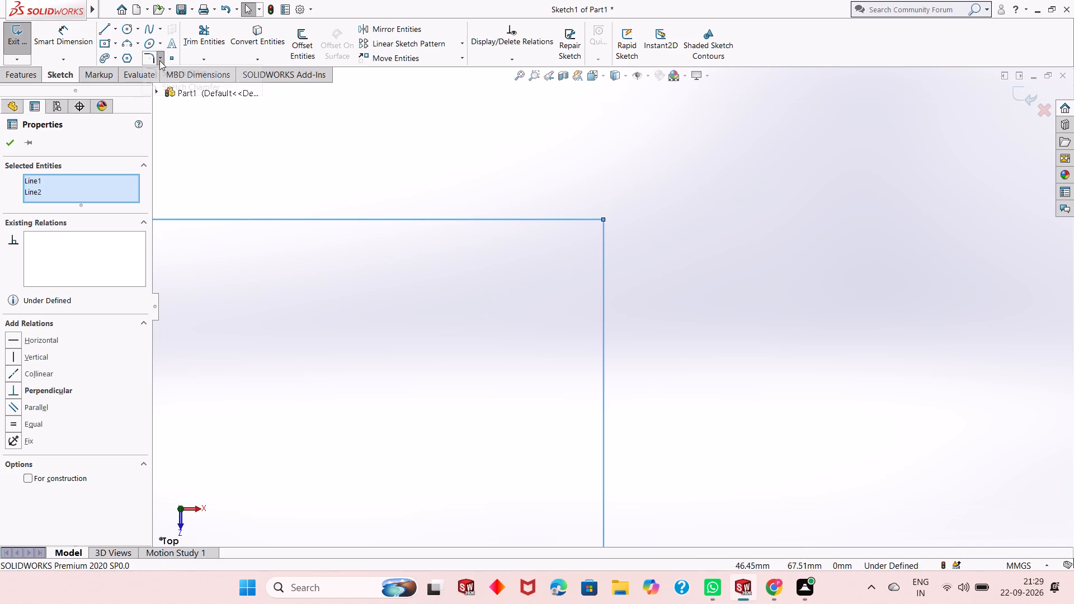
left_click(164, 84)
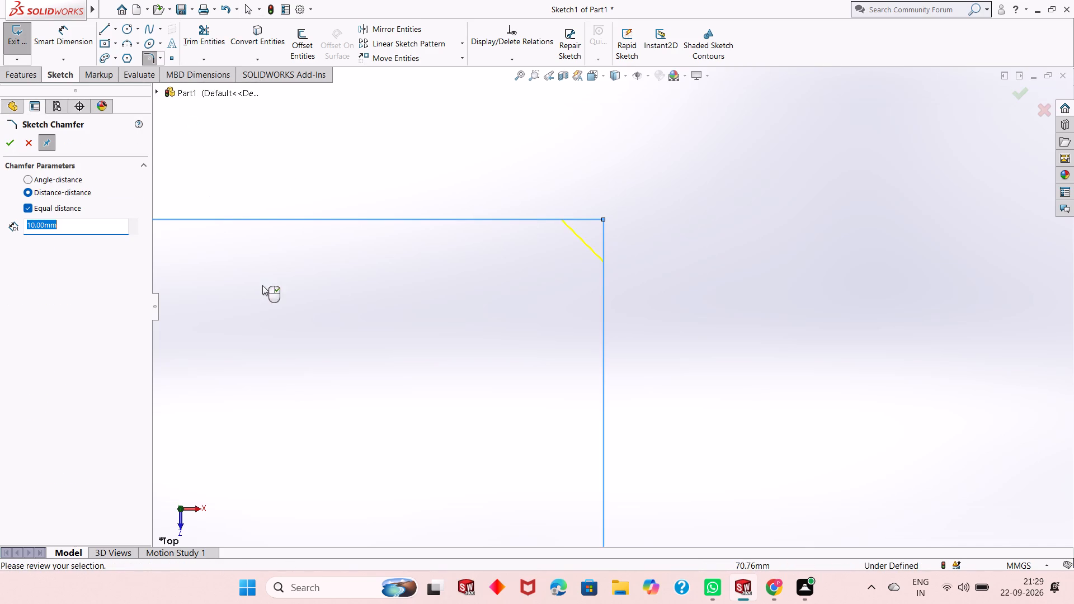
key("6")
key("Return")
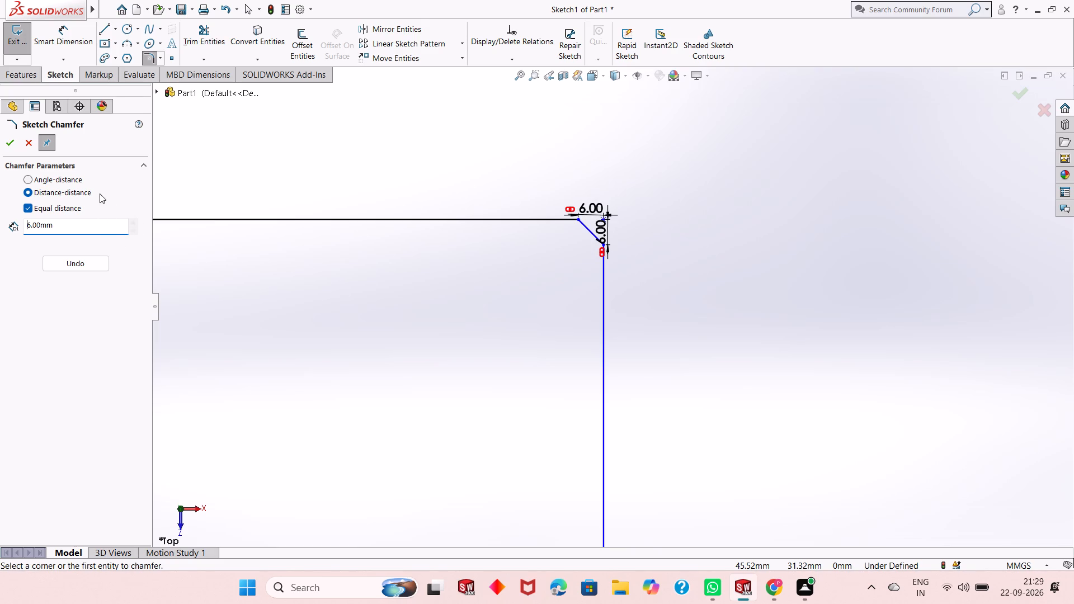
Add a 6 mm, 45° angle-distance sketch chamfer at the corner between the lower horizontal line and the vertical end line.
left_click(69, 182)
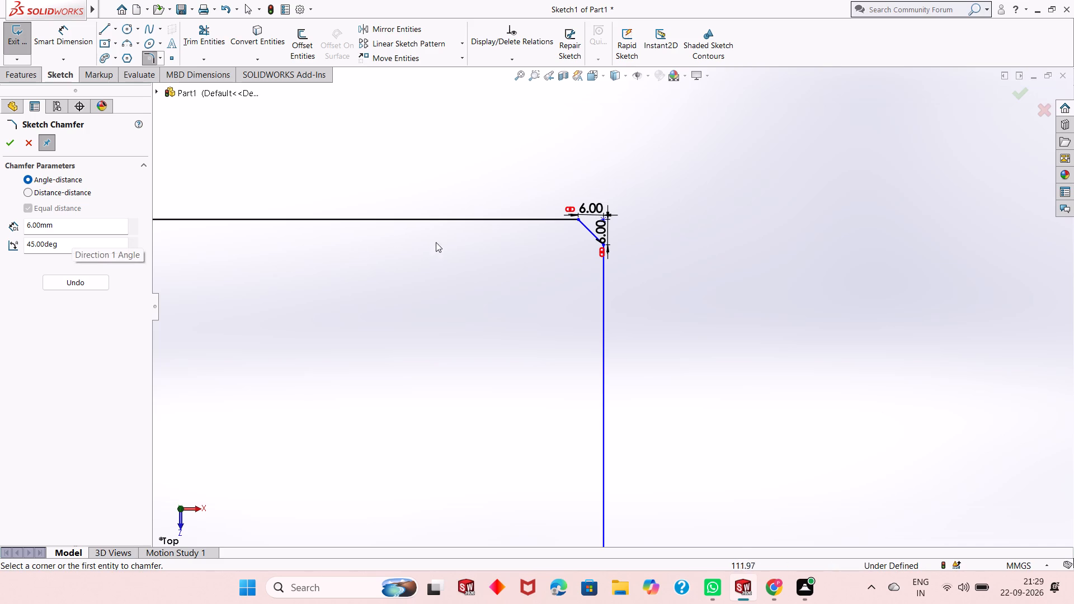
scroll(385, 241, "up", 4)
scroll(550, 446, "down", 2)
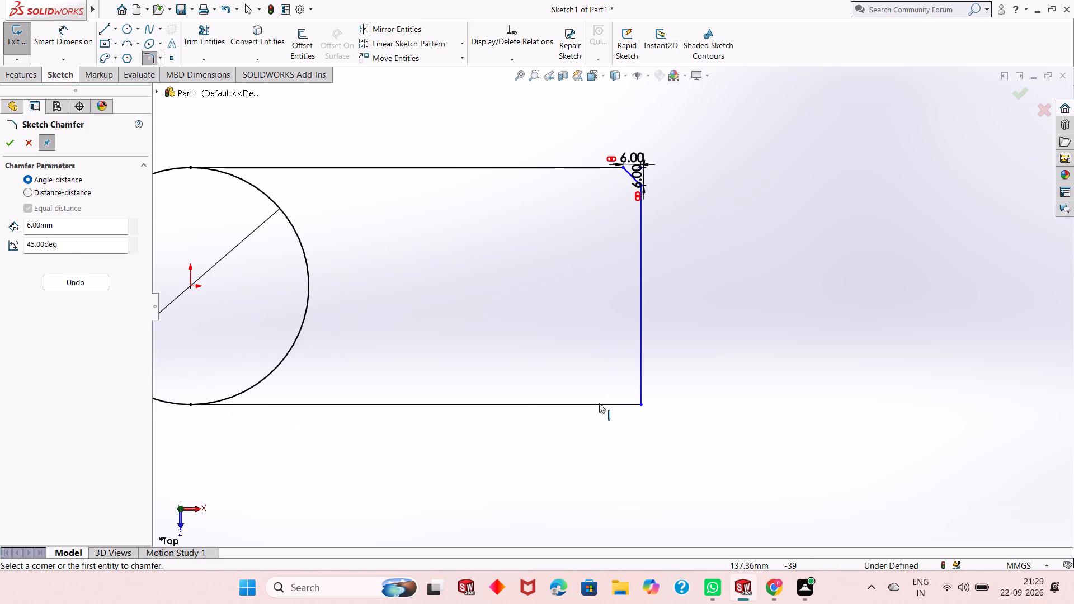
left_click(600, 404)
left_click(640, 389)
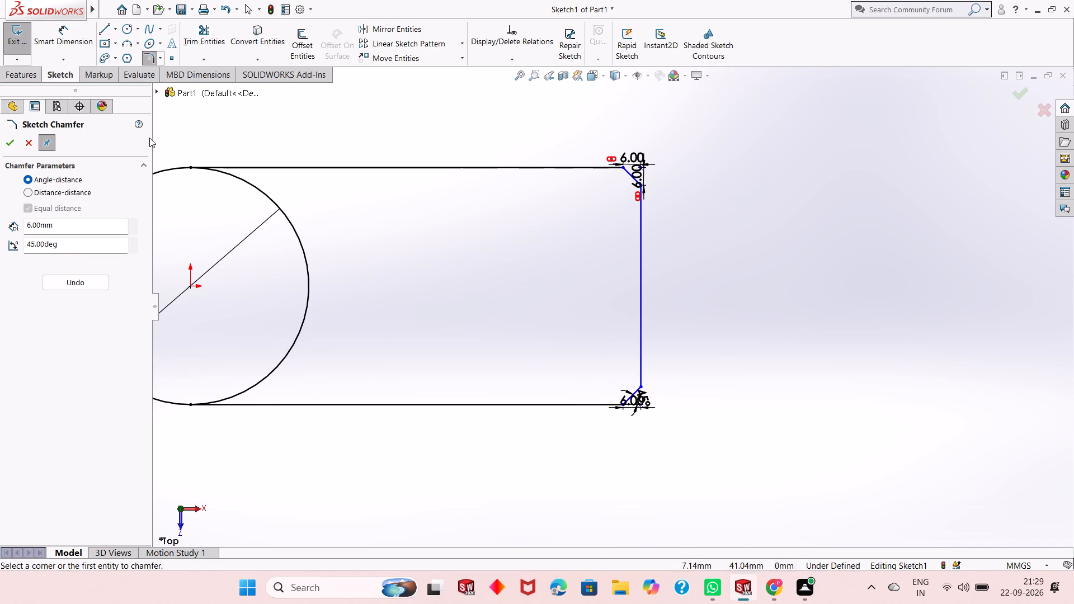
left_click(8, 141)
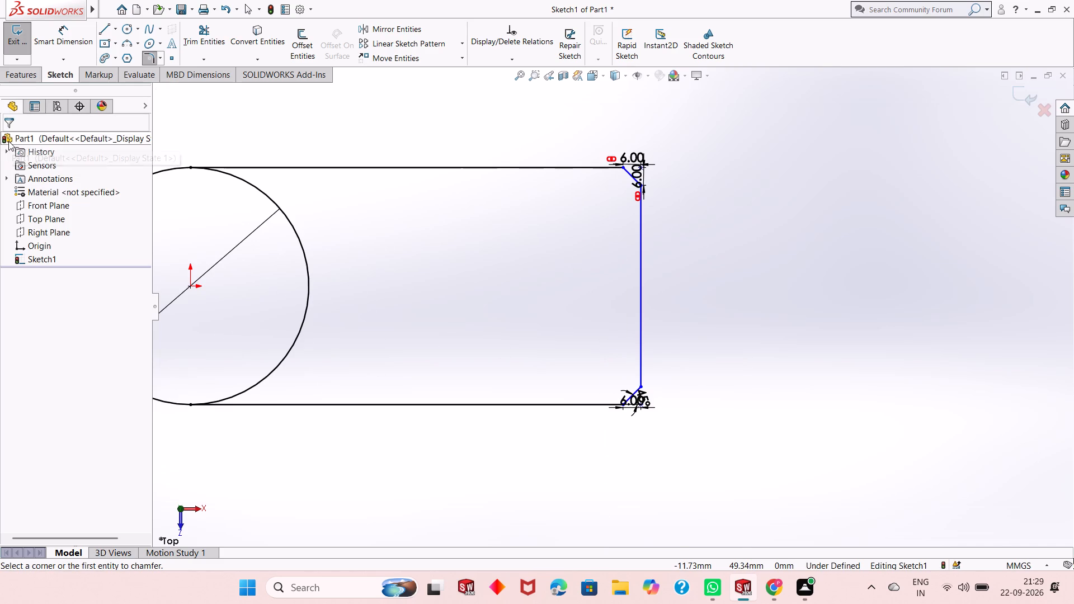
Examine the two chamfered end corners and the overall profile.
scroll(623, 327, "down", 3)
scroll(621, 329, "up", 2)
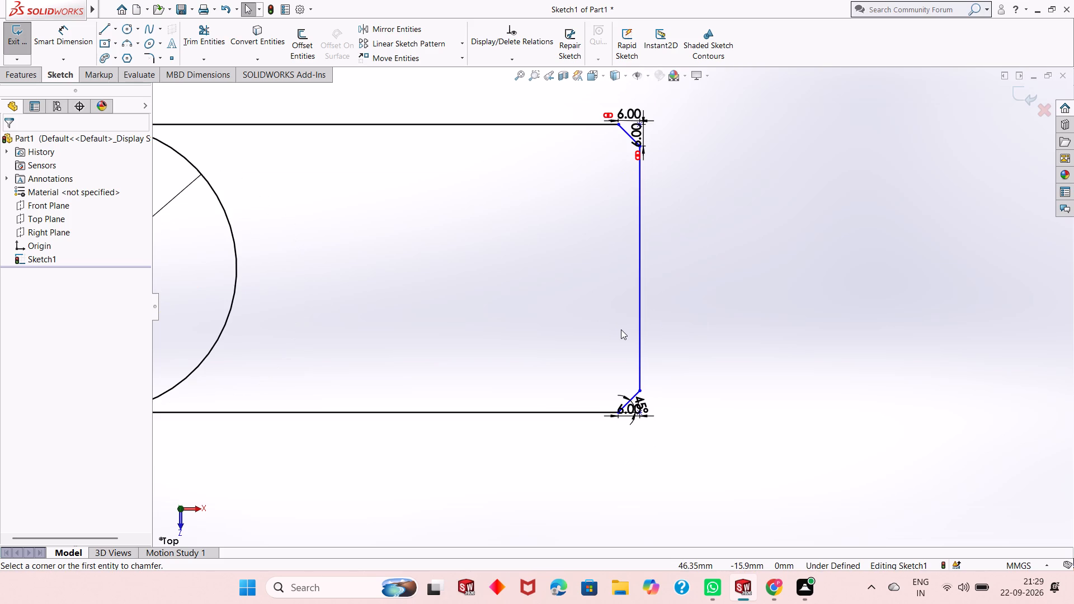
scroll(620, 329, "up", 1)
scroll(620, 329, "down", 2)
scroll(620, 329, "up", 2)
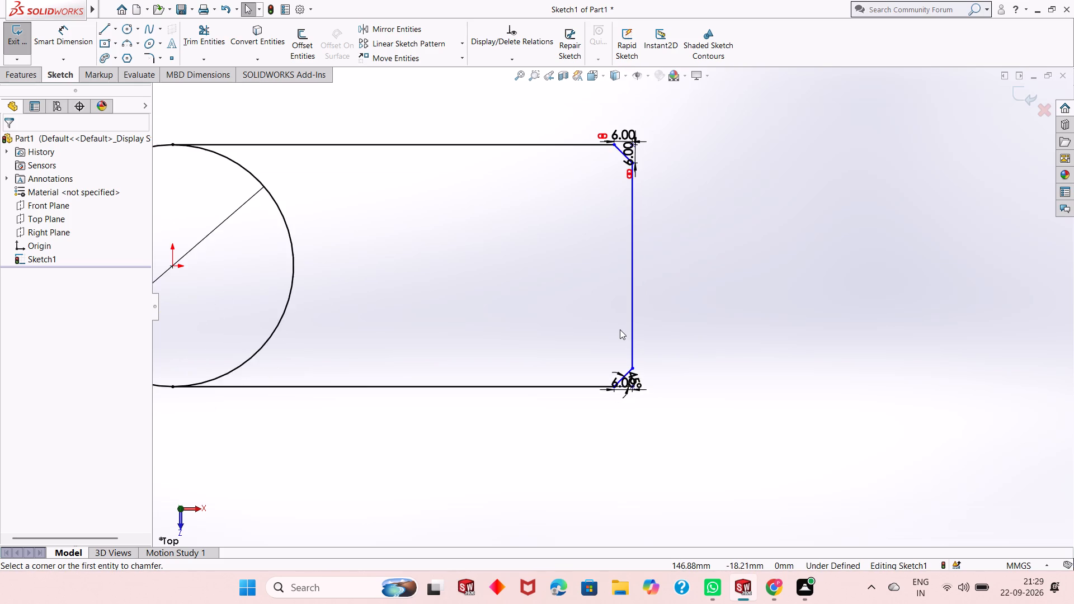
scroll(620, 329, "up", 2)
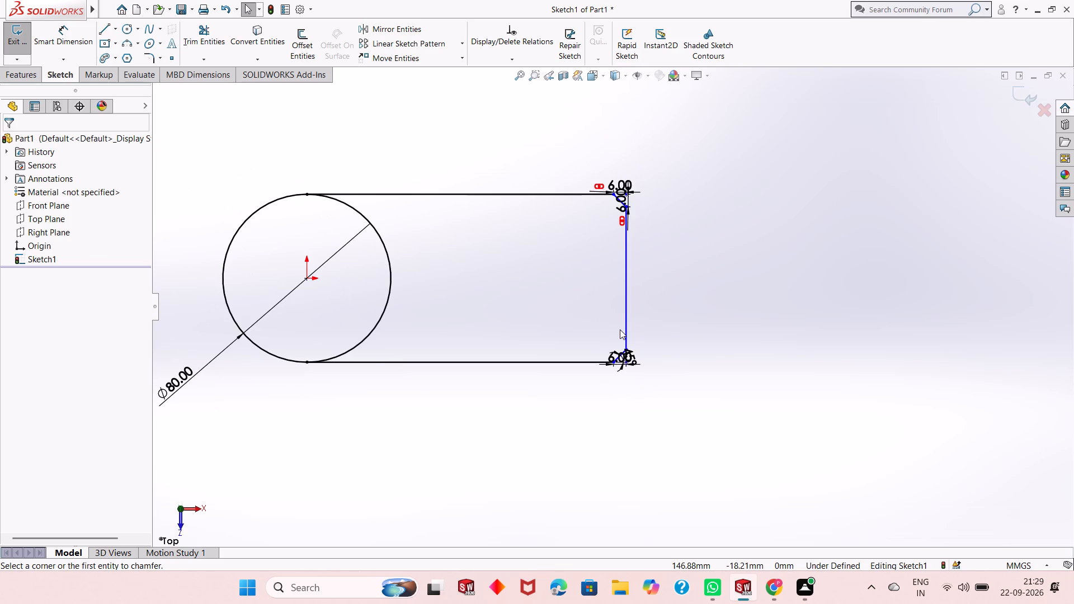
scroll(620, 329, "up", 1)
scroll(611, 198, "down", 1)
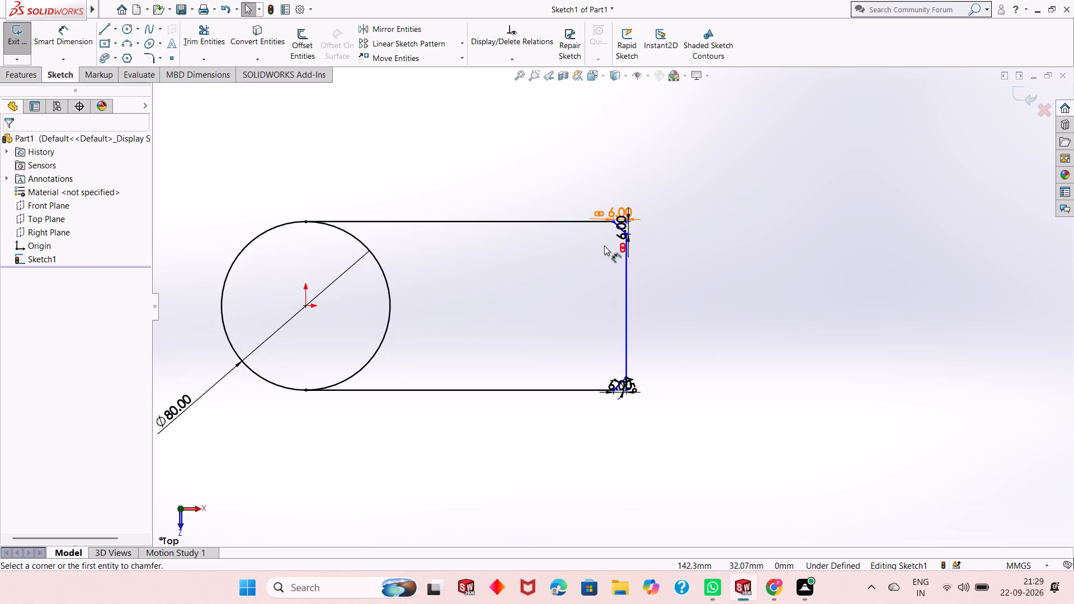
scroll(604, 266, "down", 1)
scroll(550, 304, "up", 3)
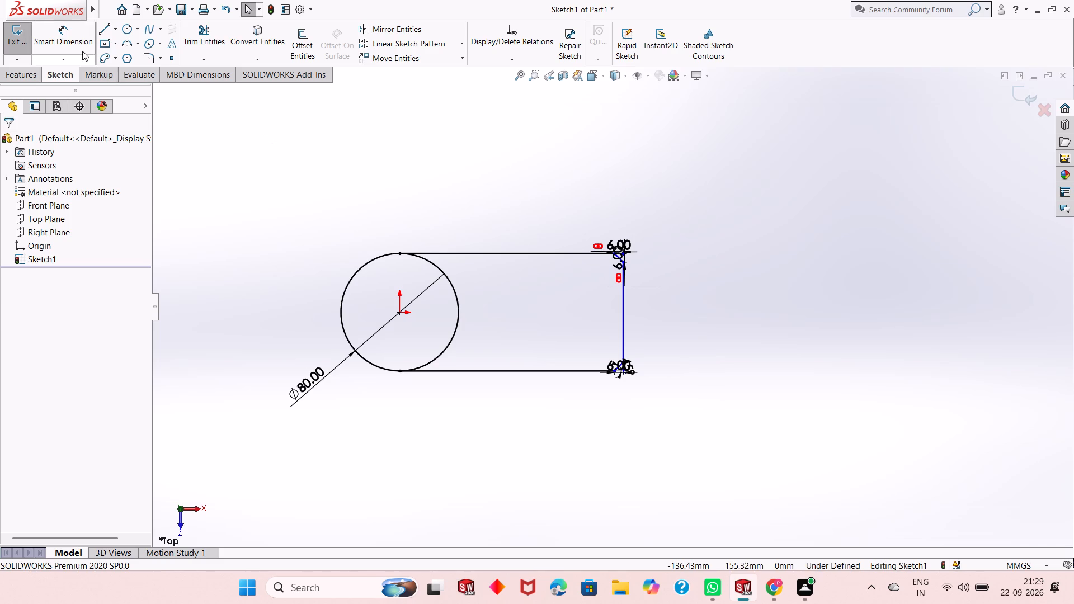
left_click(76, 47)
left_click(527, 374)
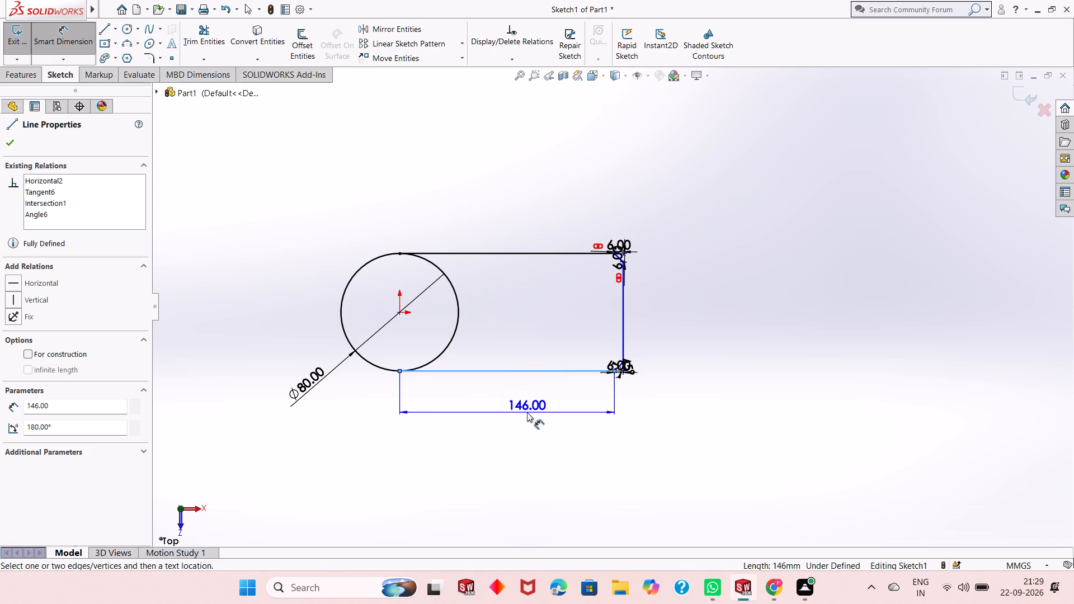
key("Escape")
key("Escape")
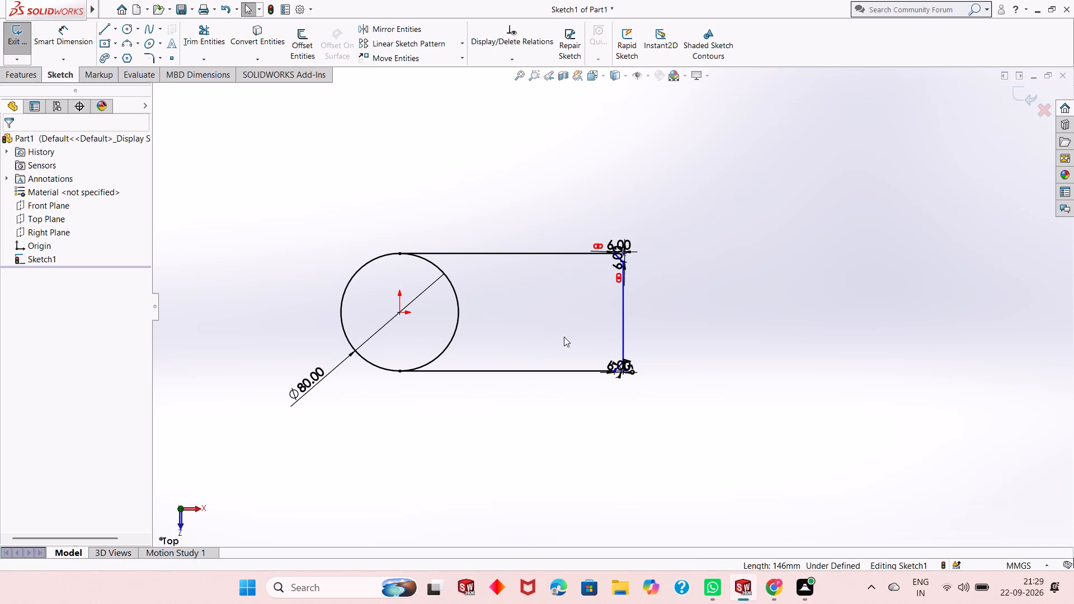
Undo both end-corner chamfers so the three straight lines meet at square corners, keeping the lower horizontal line.
scroll(630, 263, "down", 3)
key("ctrl+z")
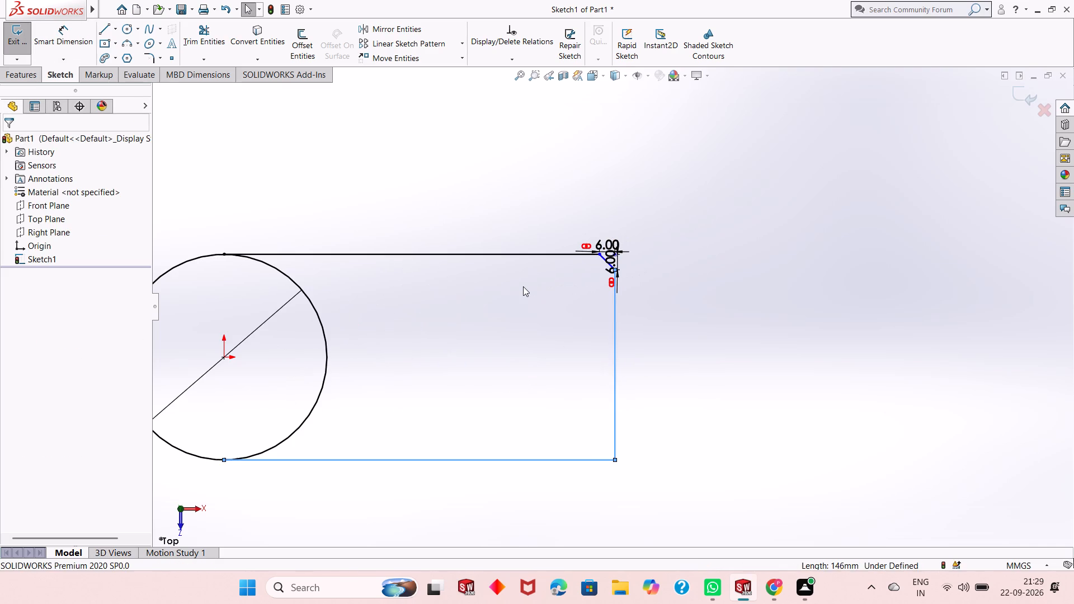
key("ctrl+z")
key("ctrl+z")
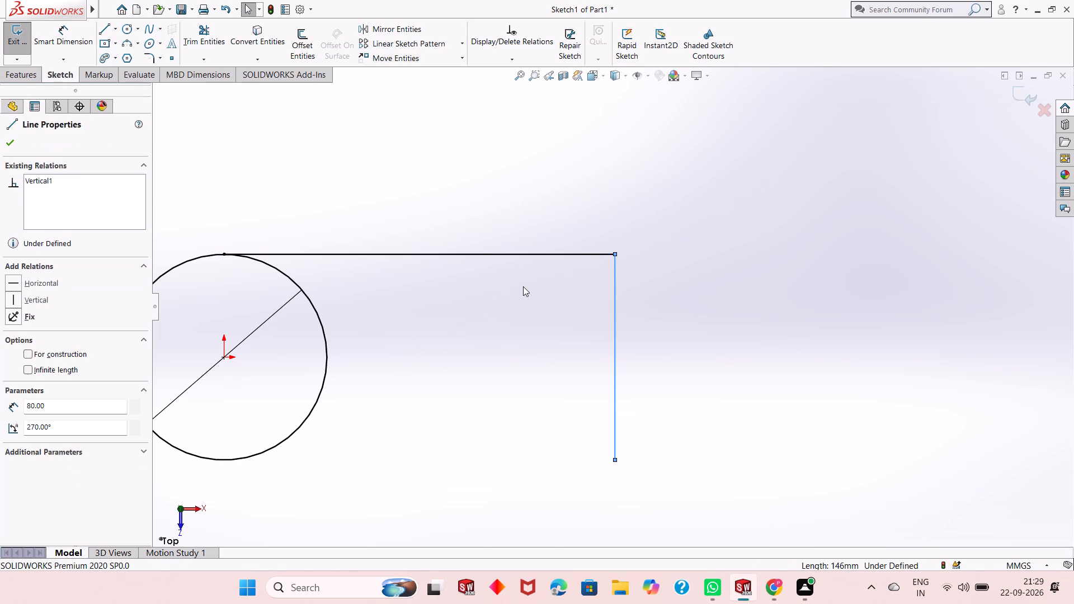
key("ctrl+y")
key("Escape")
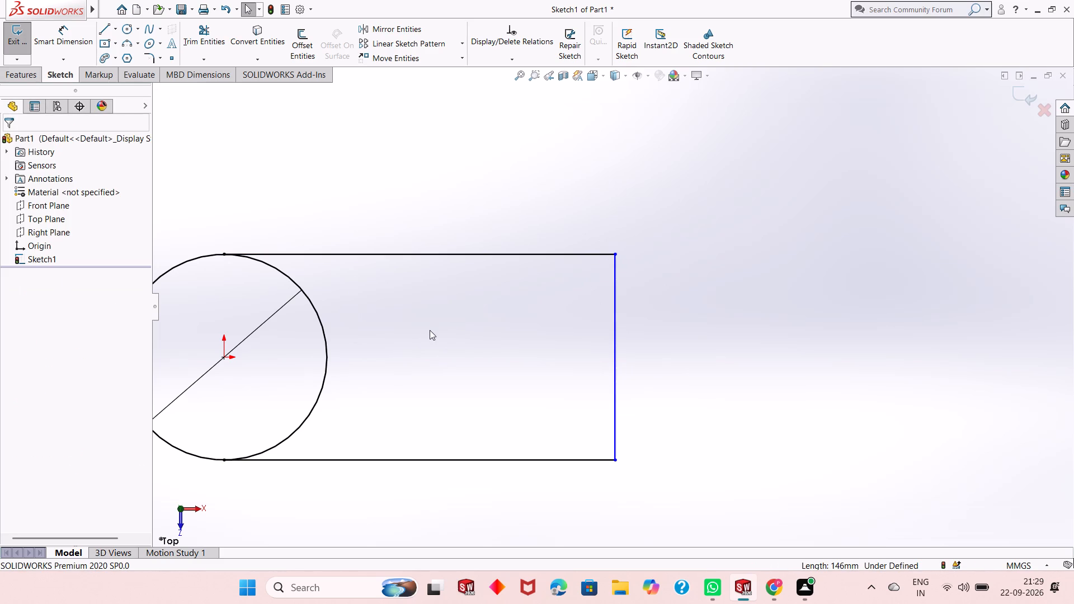
Dimension the length of the lower horizontal line, placing the dimension below the profile.
scroll(430, 330, "up", 1)
left_click(81, 40)
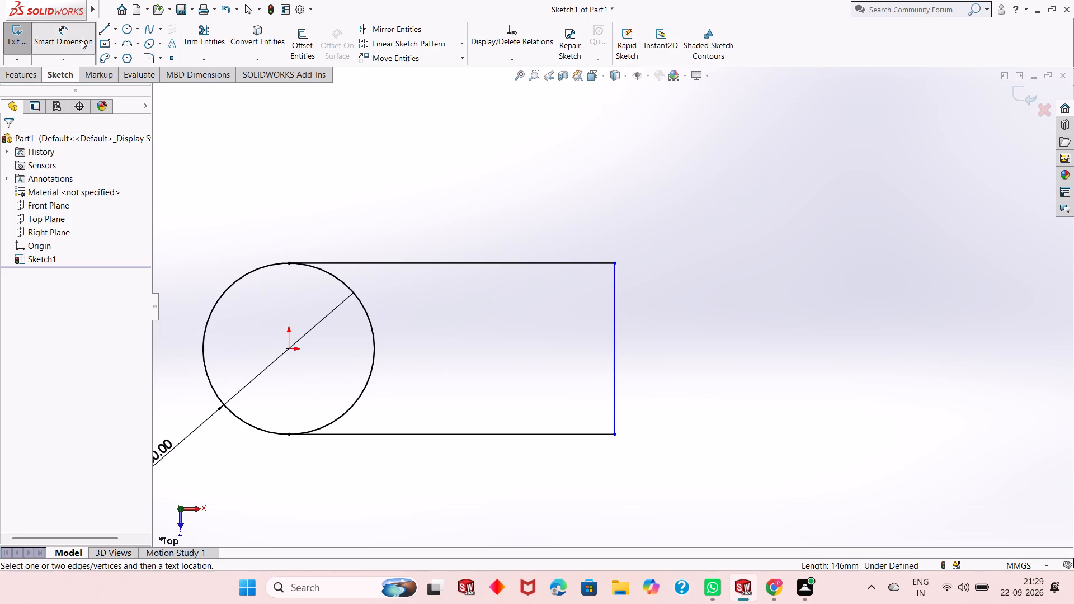
left_click(494, 436)
left_click(500, 487)
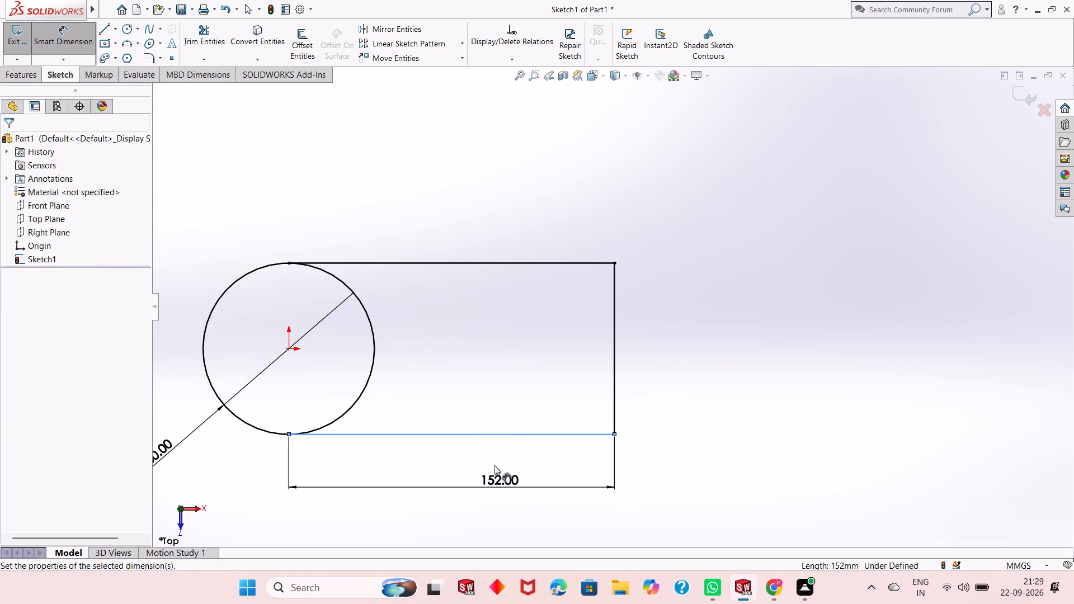
left_click(453, 473)
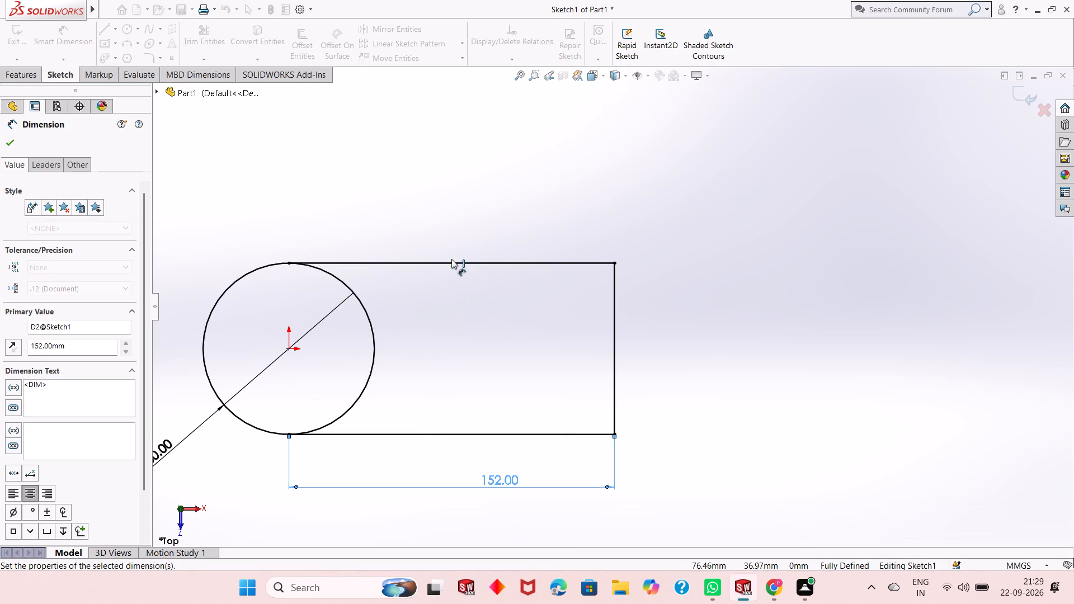
right_click(441, 227)
left_click(468, 266)
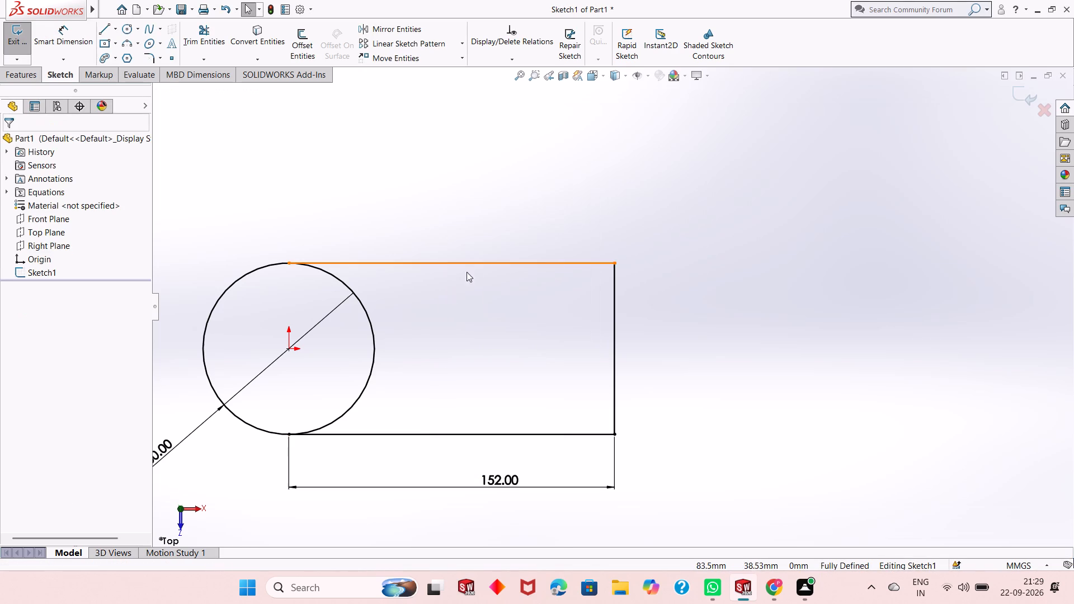
Add 6 mm, 45° angle-distance sketch chamfers at the upper and lower corners of the vertical end line.
scroll(432, 345, "up", 3)
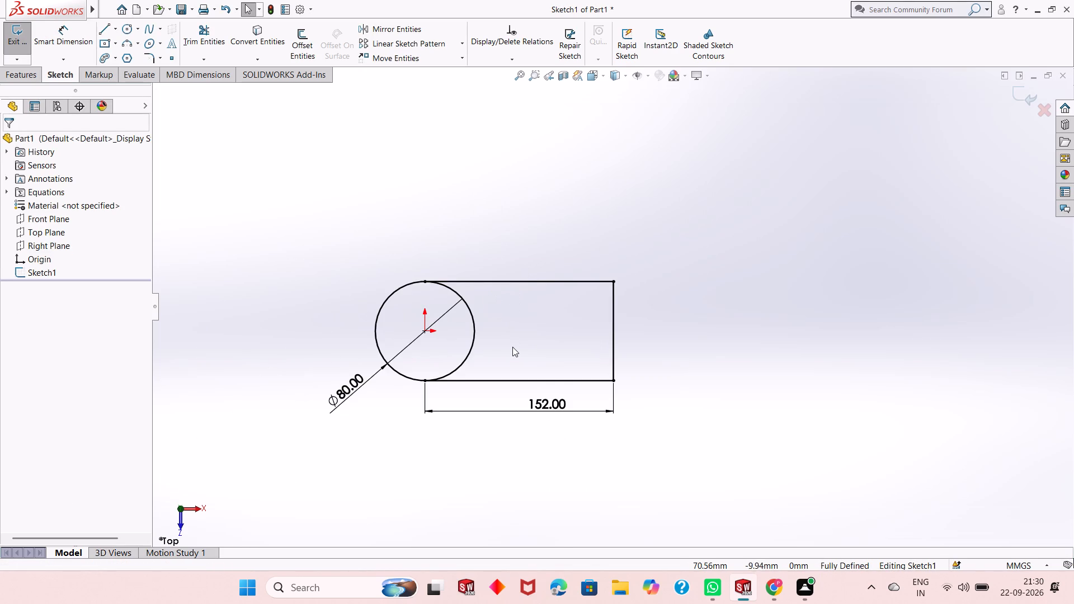
scroll(512, 348, "up", 1)
scroll(514, 349, "down", 4)
scroll(541, 316, "up", 2)
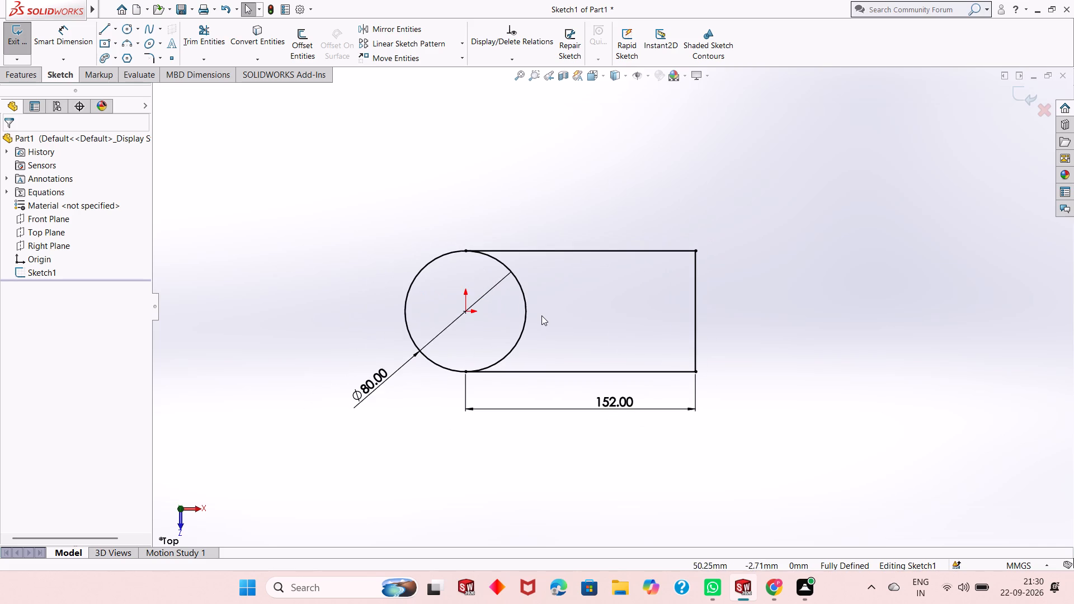
scroll(631, 327, "down", 2)
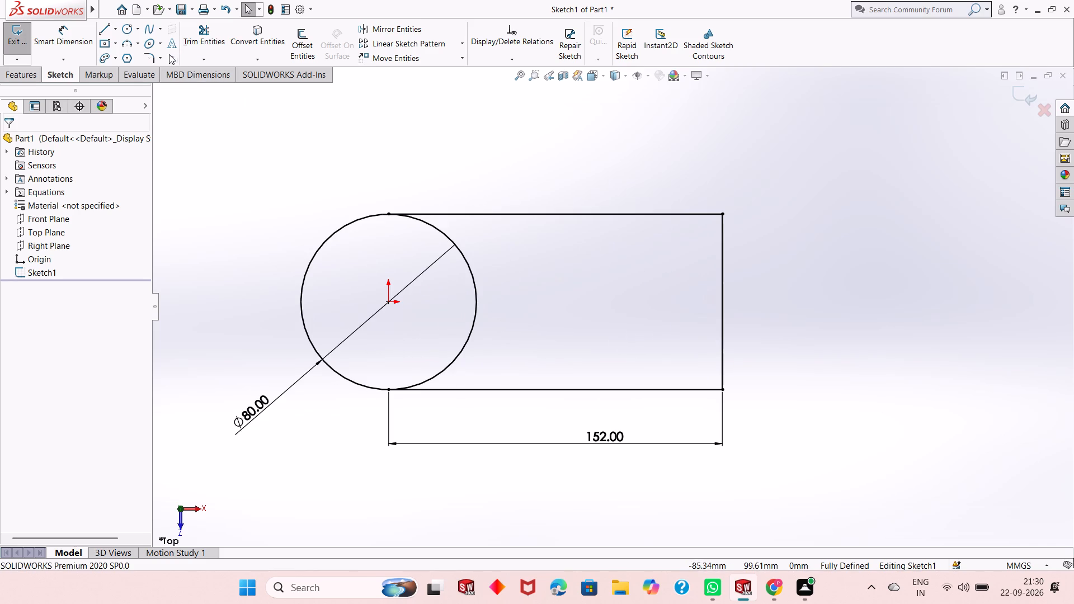
left_click(162, 59)
left_click(165, 83)
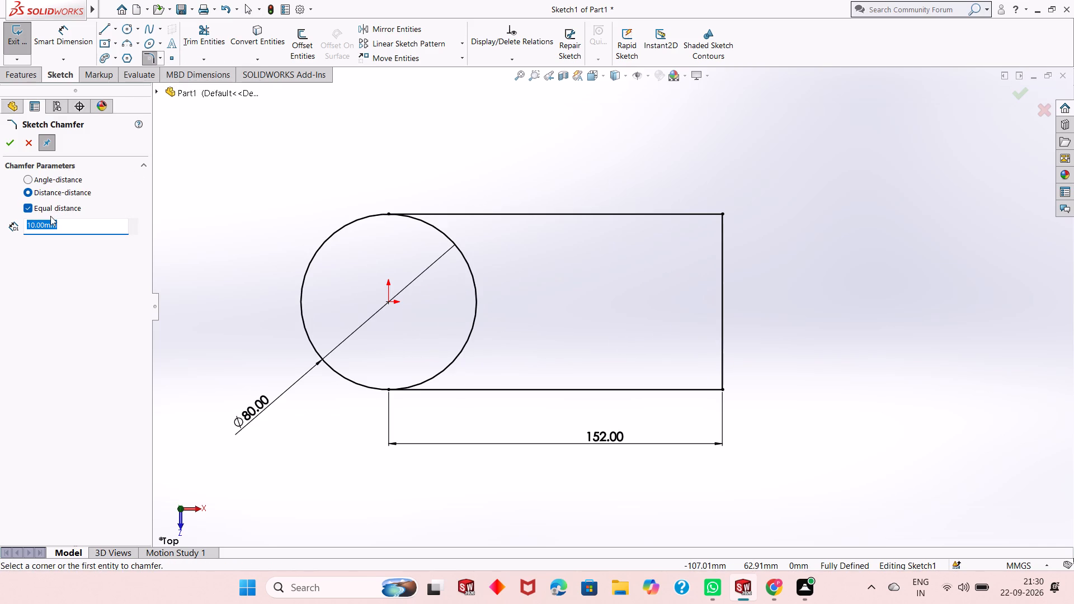
key("6")
key("Return")
left_click(63, 183)
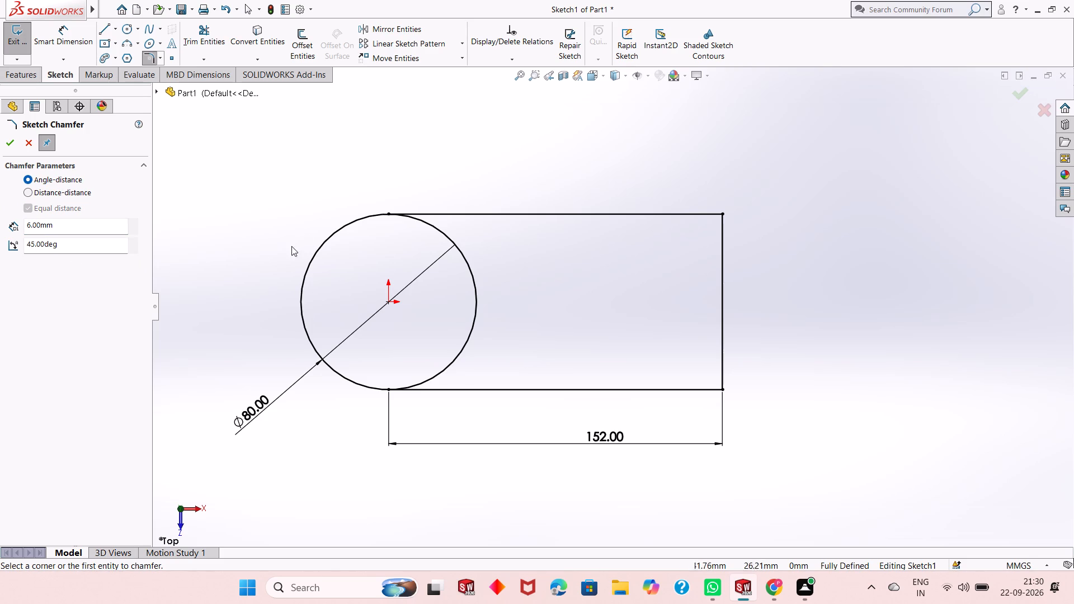
left_click(720, 231)
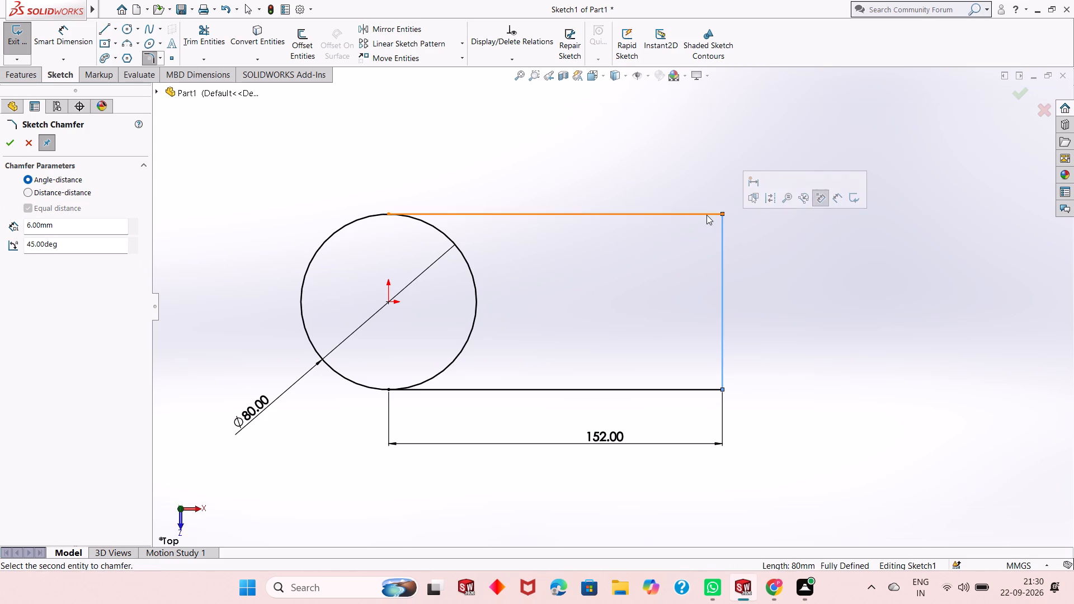
left_click(706, 215)
left_click(724, 369)
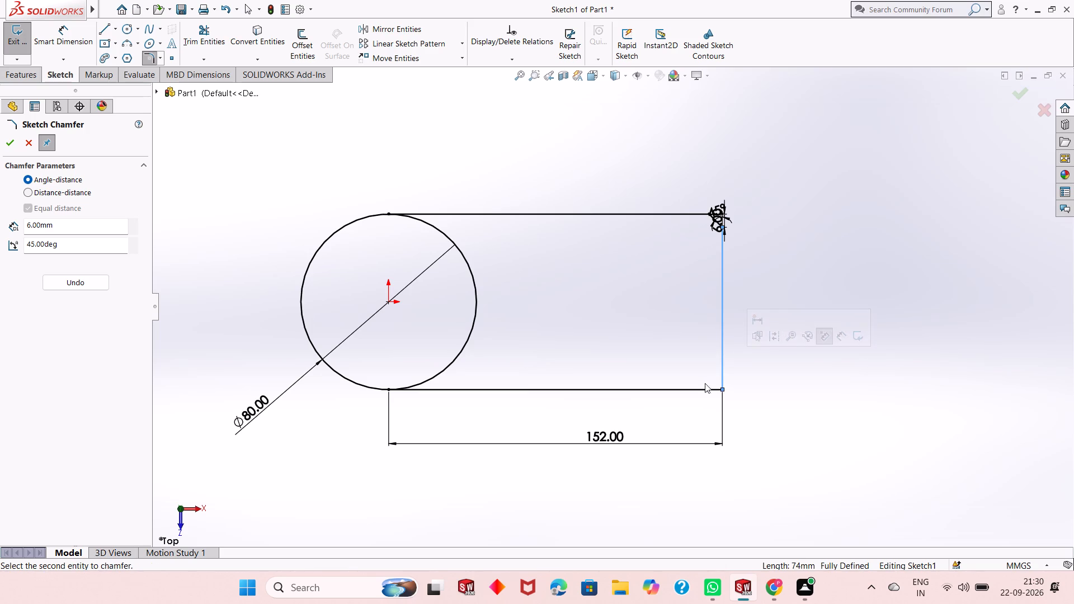
left_click(698, 389)
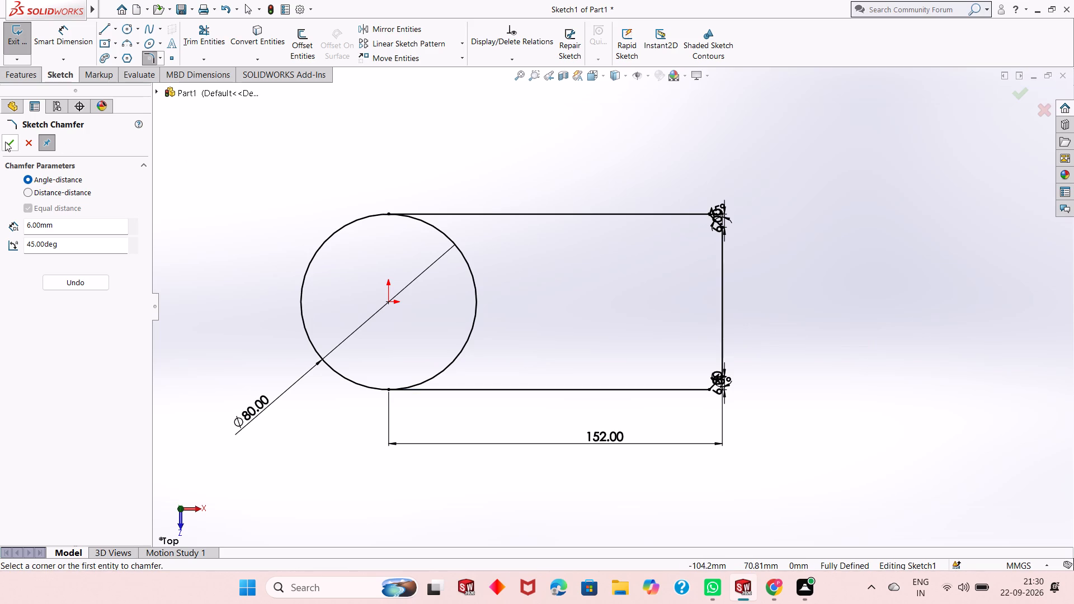
left_click(7, 142)
Examine the distance and angle dimensions of both end-corner chamfers and the overall profile.
scroll(706, 233, "down", 12)
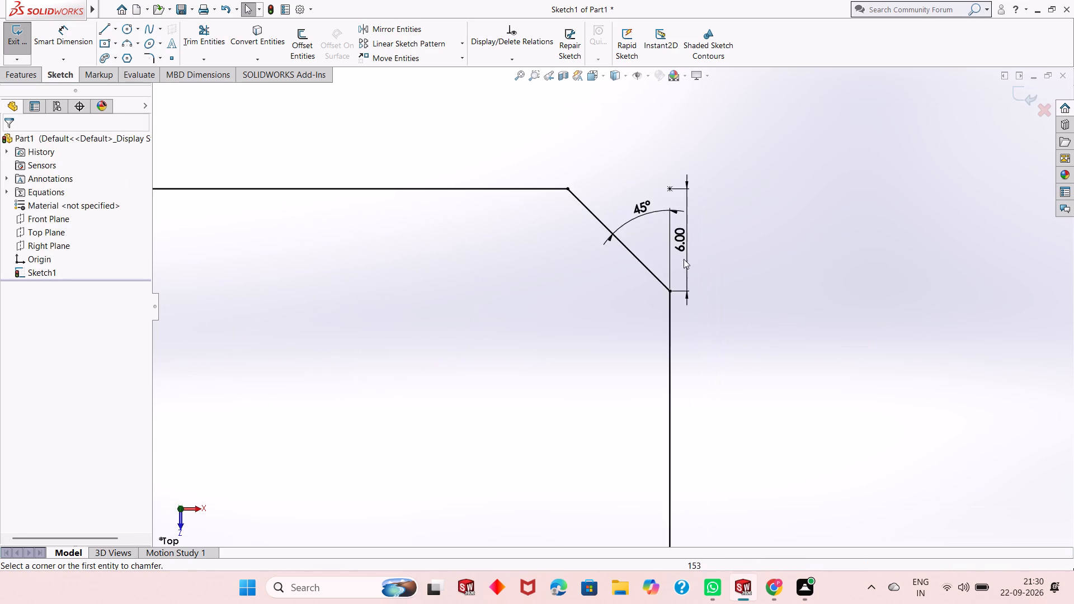
scroll(665, 263, "down", 2)
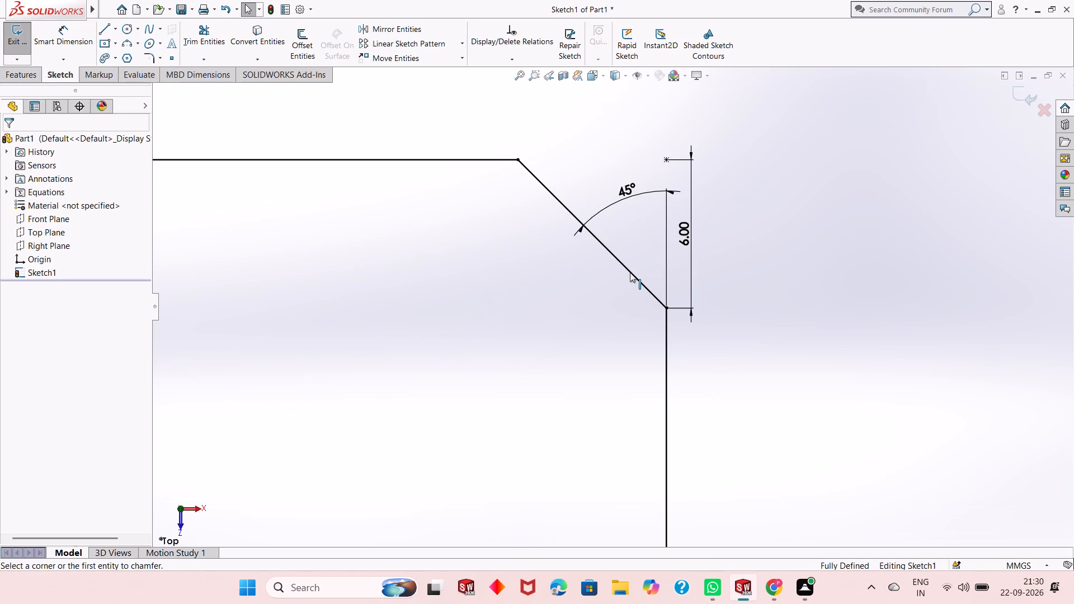
scroll(630, 272, "up", 4)
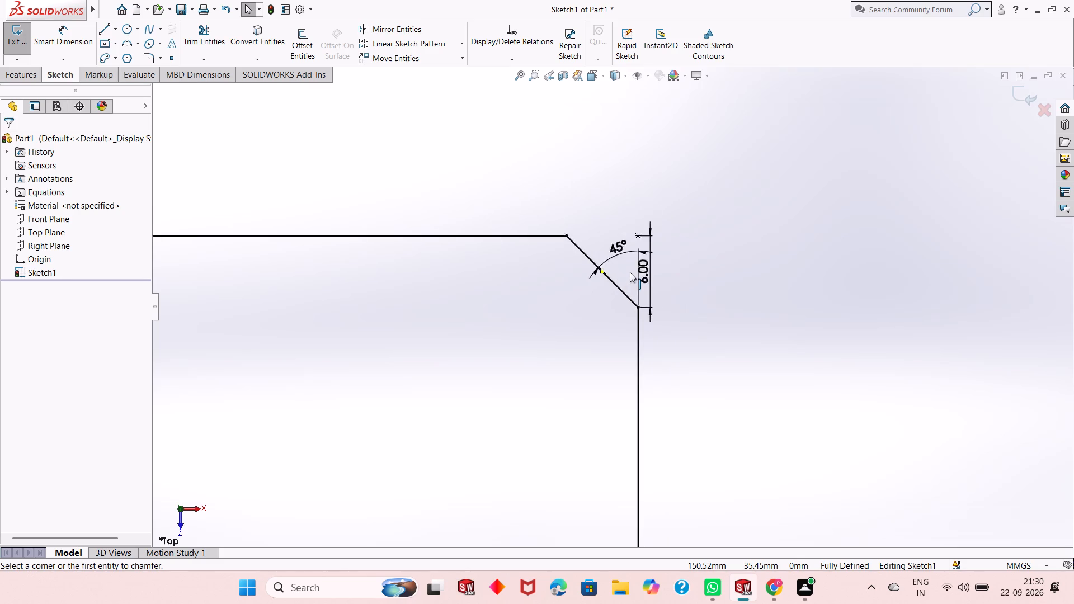
scroll(630, 272, "up", 8)
scroll(600, 464, "down", 3)
scroll(630, 416, "down", 4)
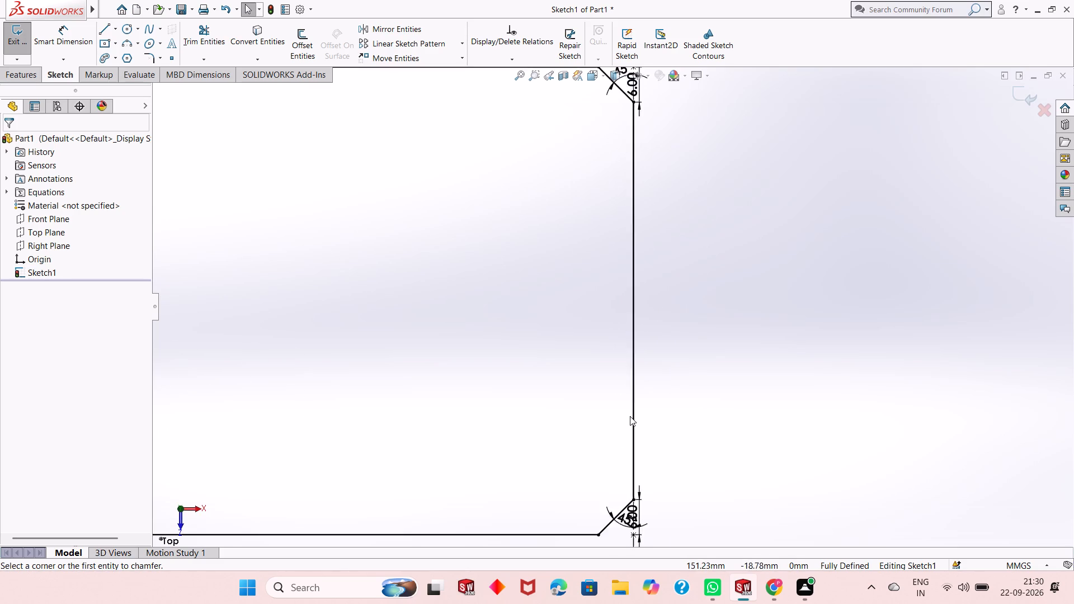
scroll(568, 312, "up", 3)
scroll(526, 124, "up", 3)
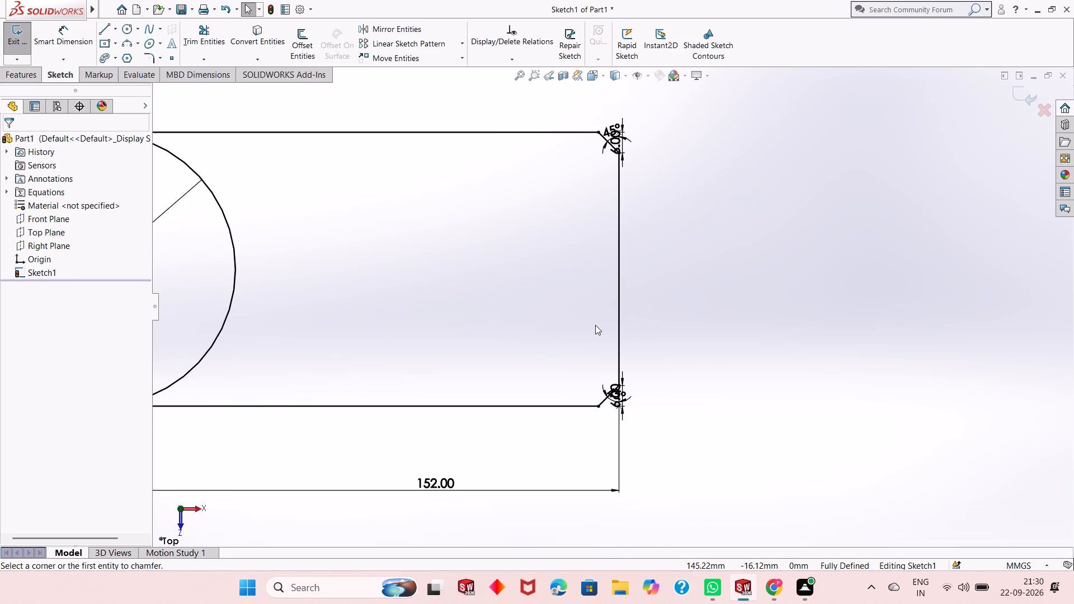
scroll(595, 325, "down", 2)
scroll(619, 429, "down", 5)
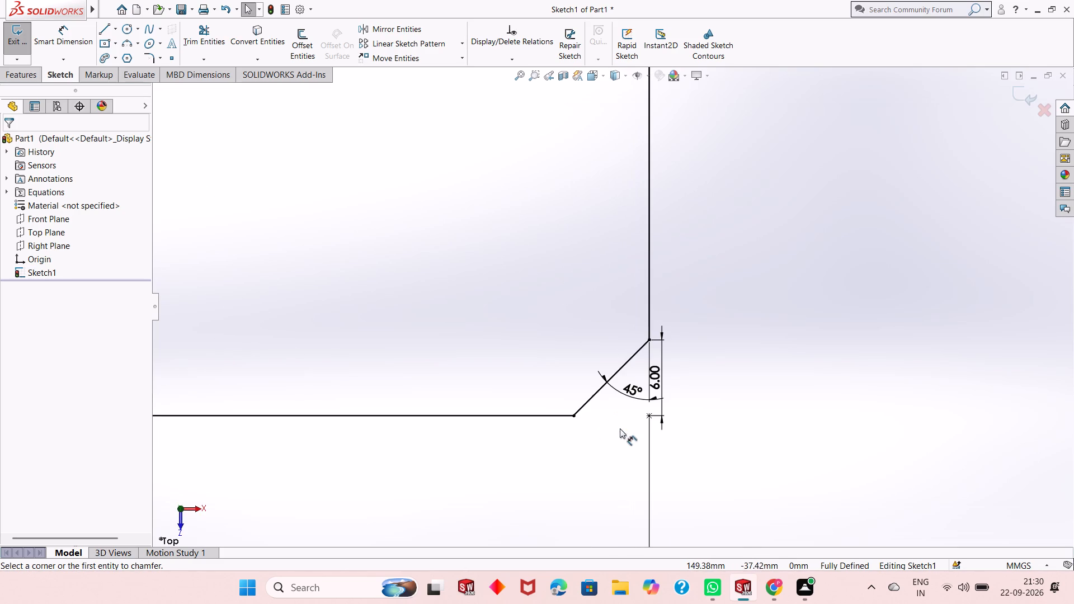
scroll(628, 411, "up", 5)
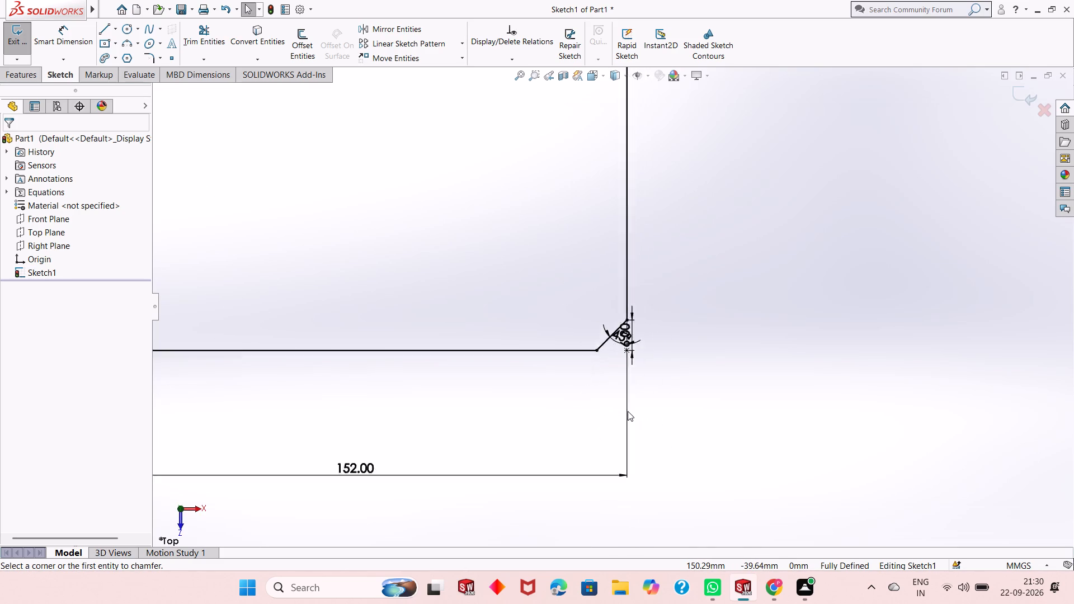
scroll(628, 411, "up", 6)
scroll(555, 202, "down", 2)
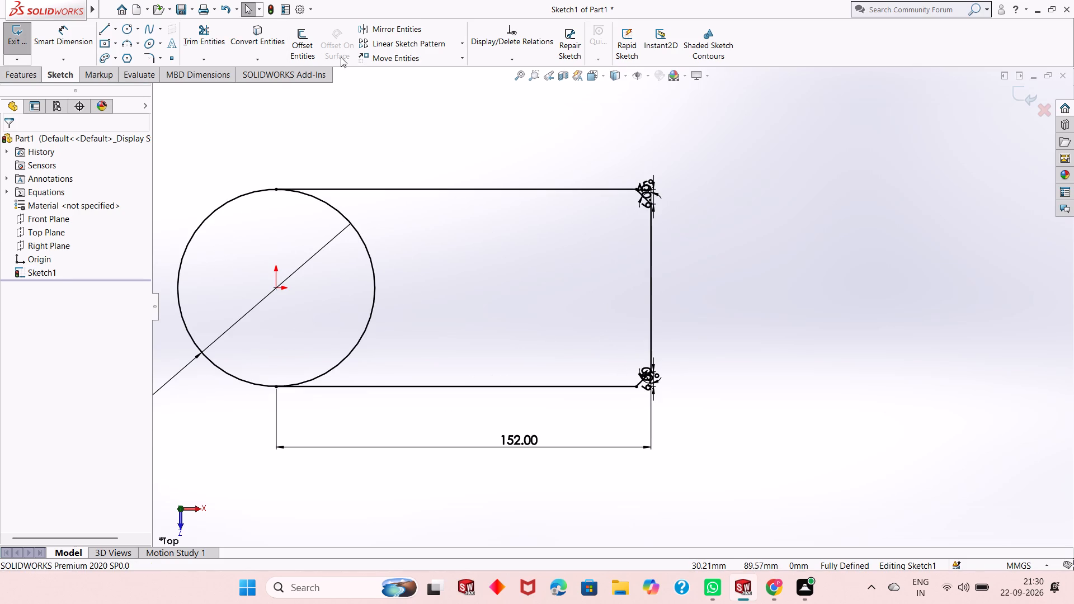
Trim away the half of the circle lying inside the profile between the two horizontal lines, using trim to closest.
left_click(208, 38)
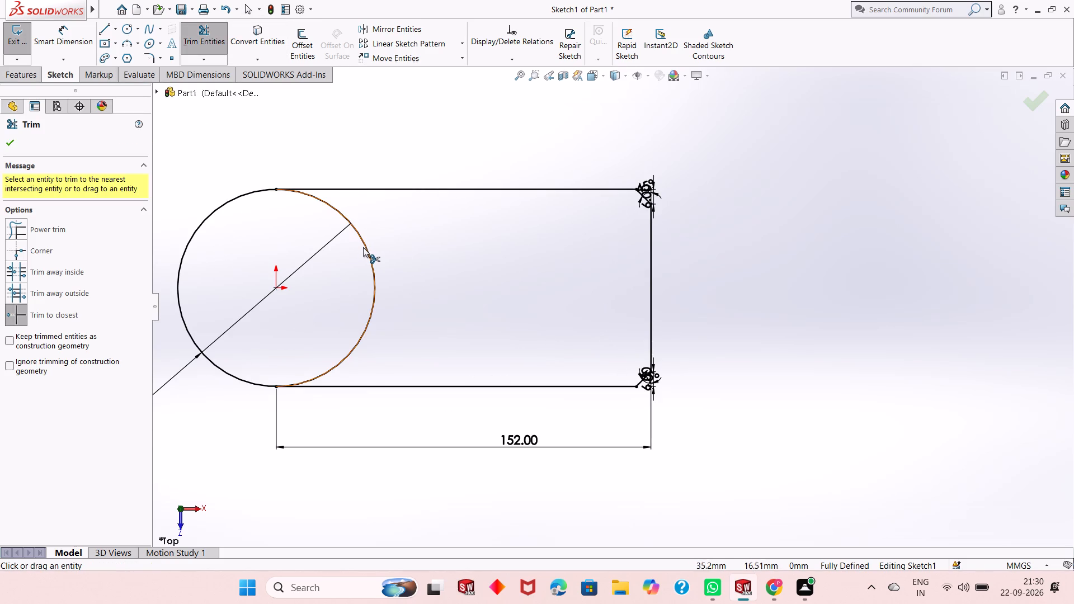
left_click(364, 248)
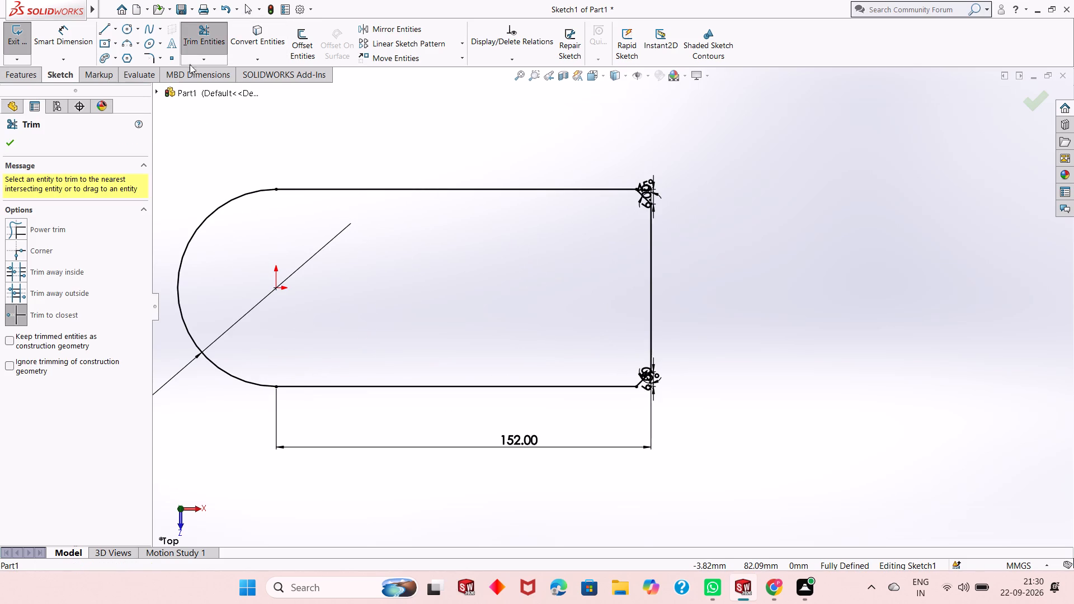
left_click(3, 142)
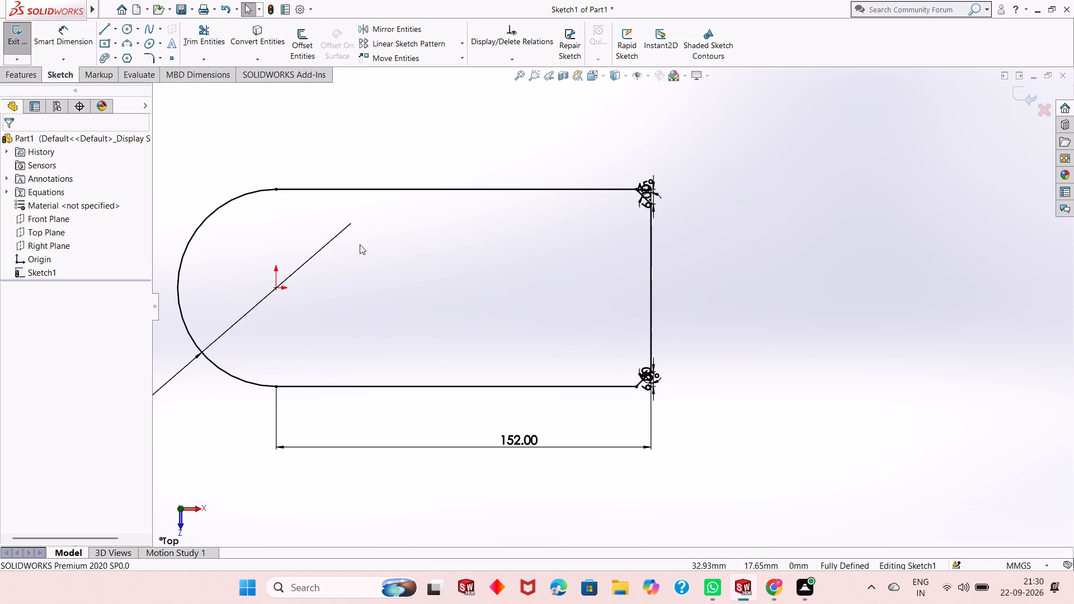
Examine the trimmed closed profile in a tilted view, including its rounded end, chamfered corners and dimensions.
scroll(360, 244, "up", 2)
middle_click_drag(525, 300, 513, 251)
scroll(513, 251, "down", 3)
scroll(507, 315, "up", 2)
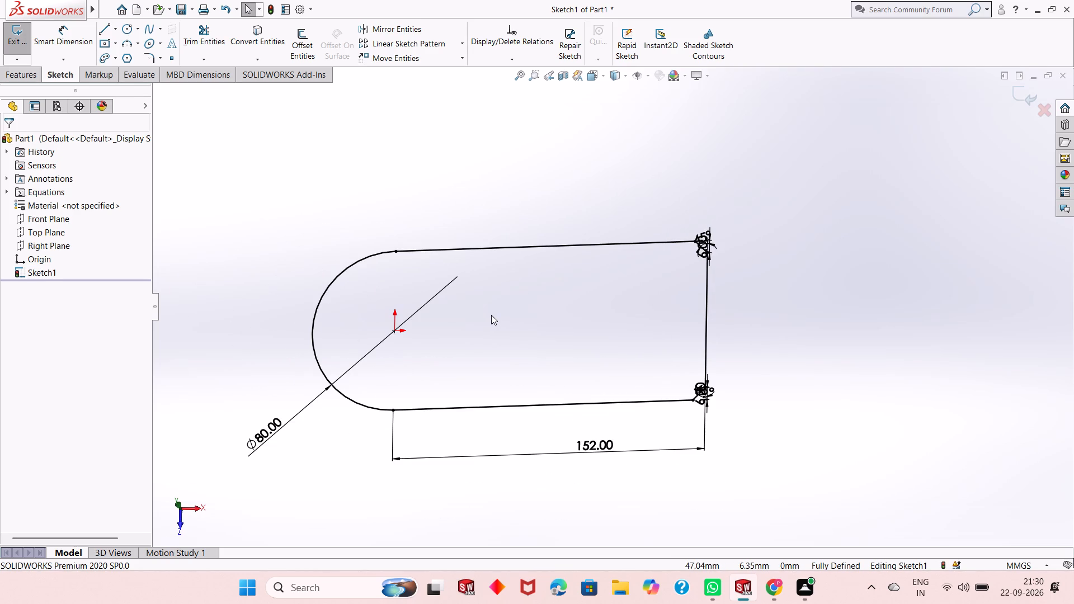
scroll(491, 315, "down", 2)
scroll(491, 315, "up", 1)
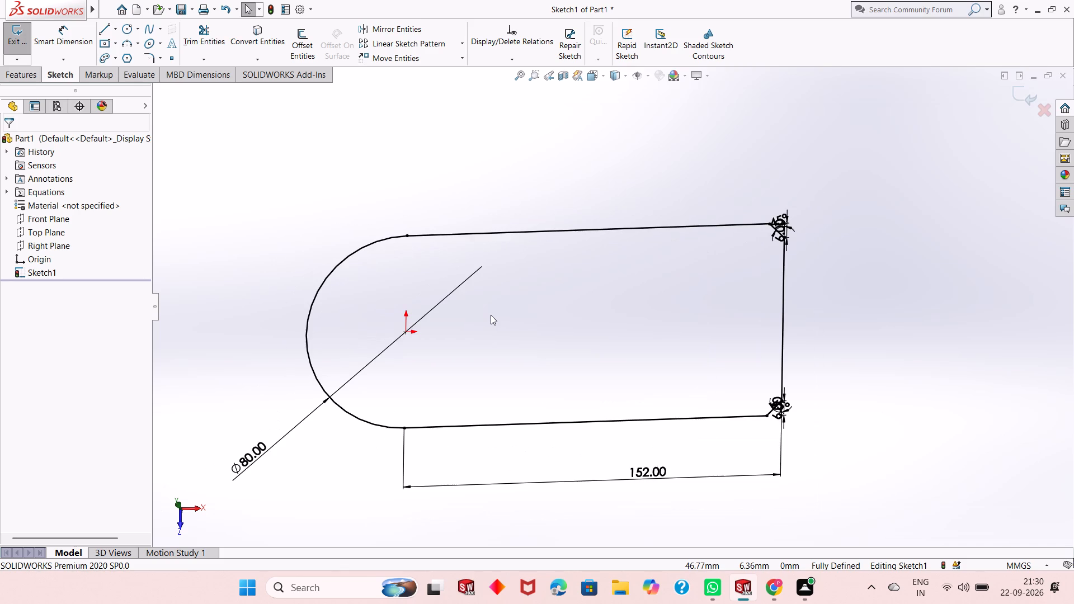
middle_click_drag(491, 315, 496, 225)
middle_click_drag(478, 358, 508, 347)
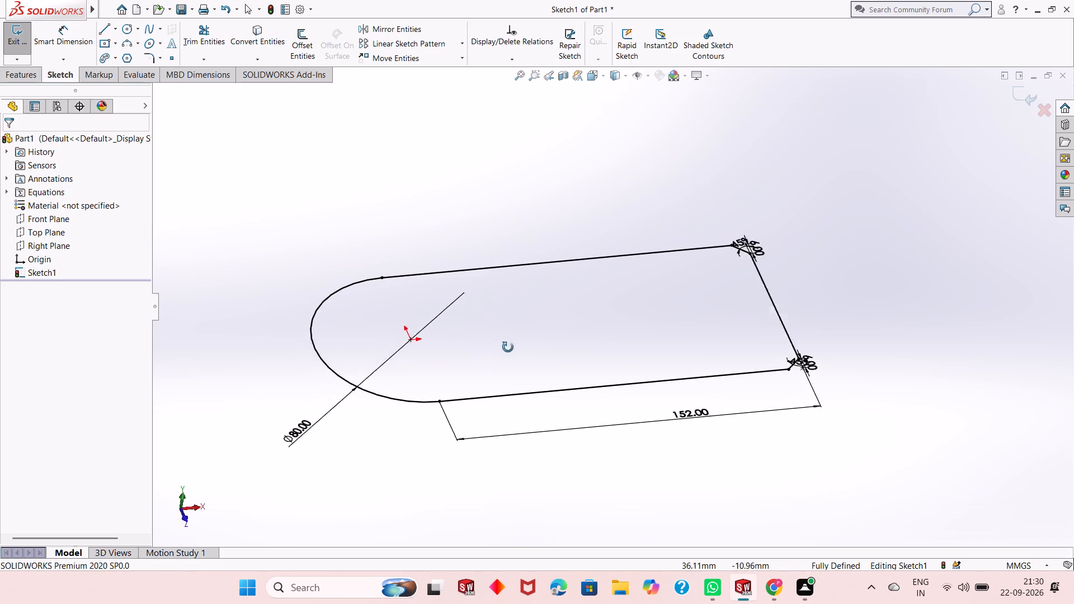
middle_click_drag(508, 347, 503, 340)
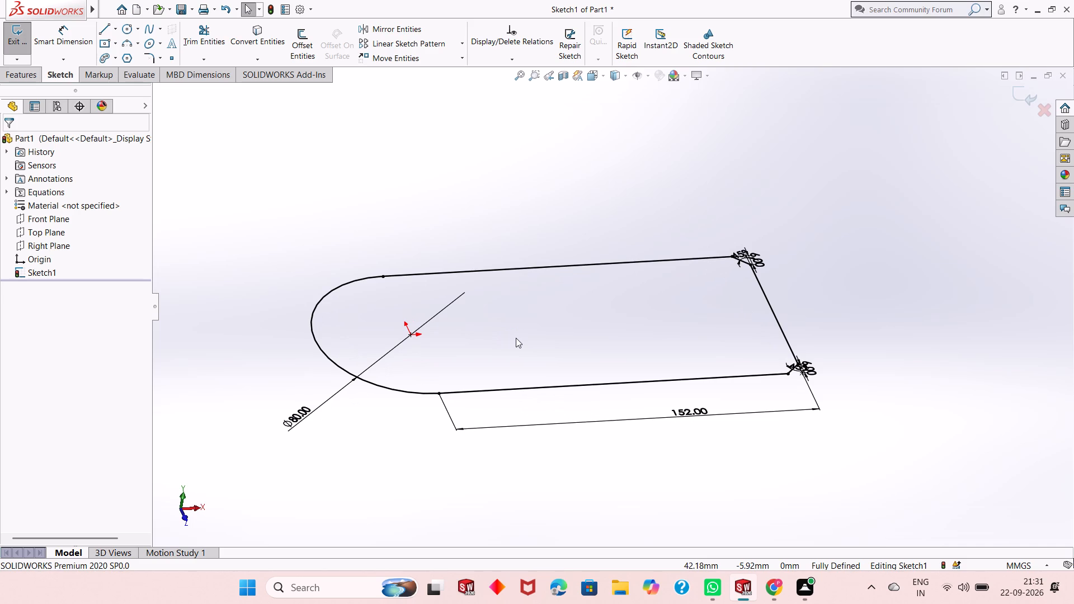
scroll(516, 338, "up", 3)
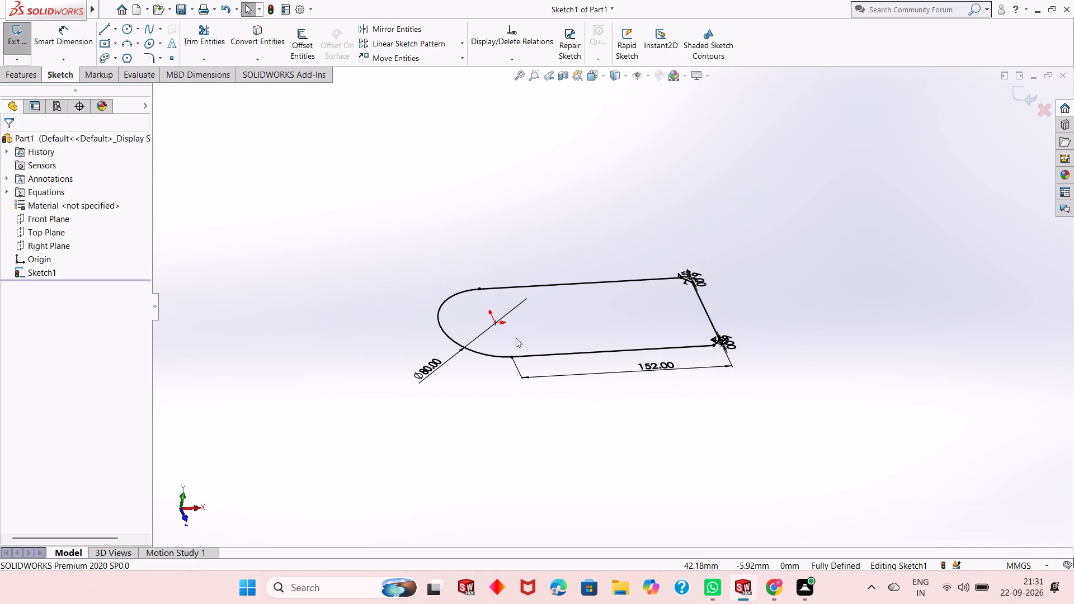
scroll(516, 338, "down", 2)
scroll(516, 338, "up", 1)
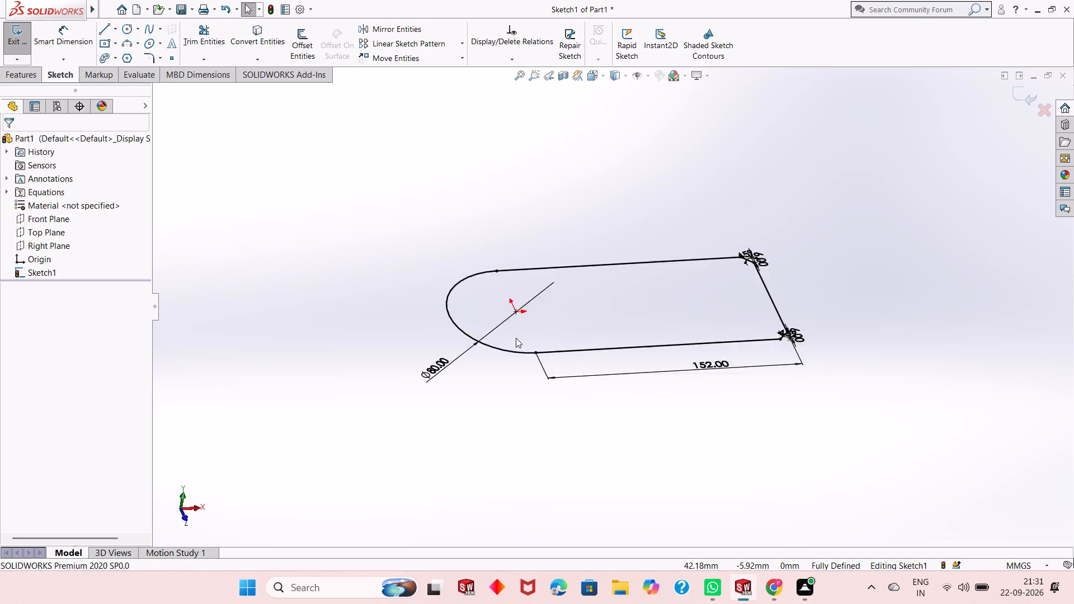
scroll(516, 338, "up", 1)
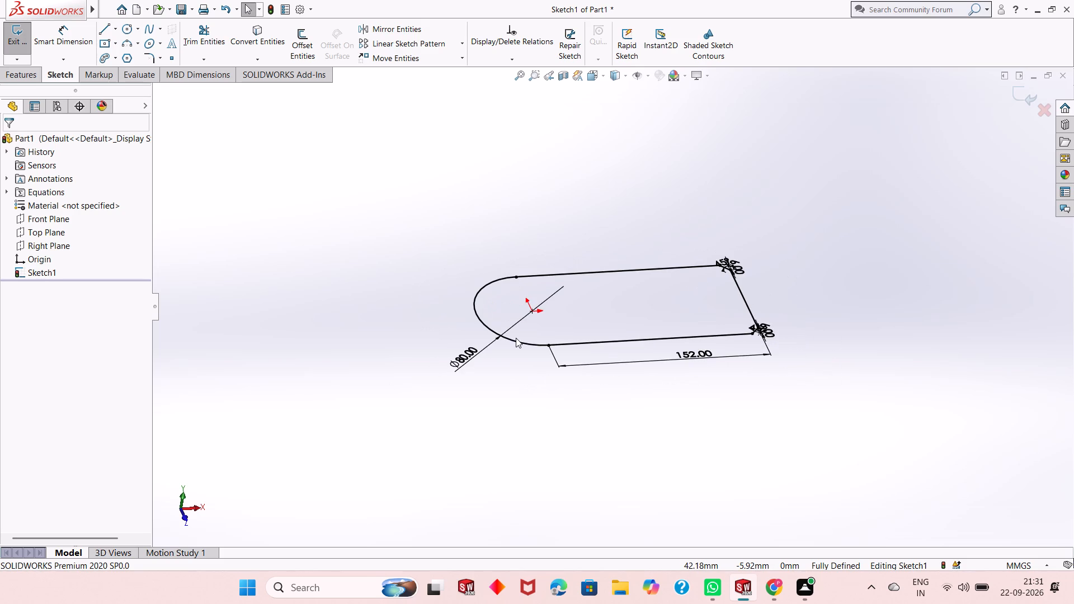
scroll(467, 332, "up", 1)
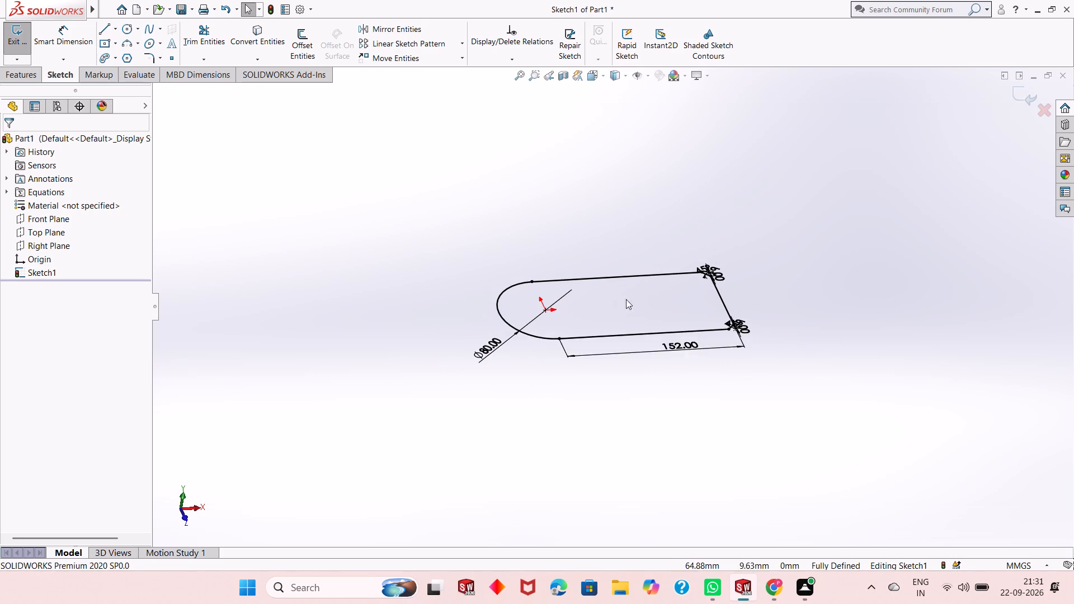
scroll(642, 301, "down", 2)
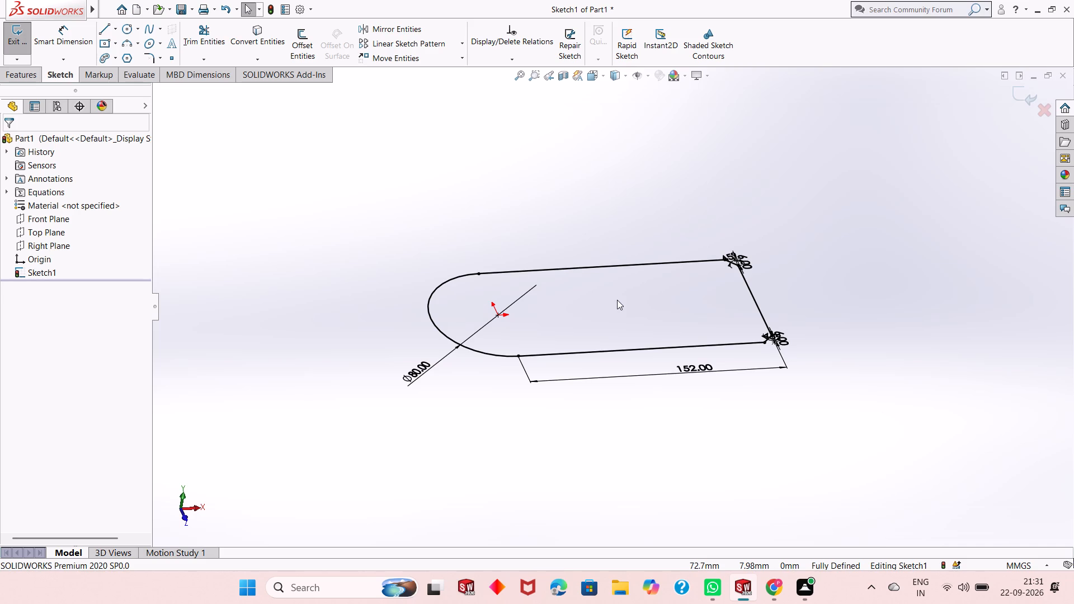
scroll(617, 300, "down", 1)
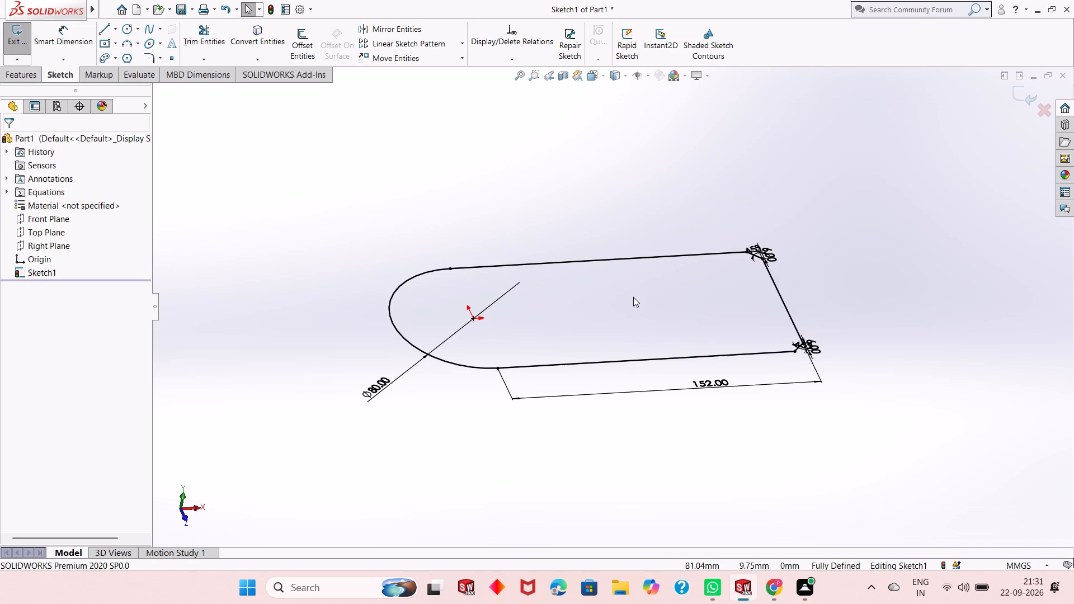
scroll(634, 297, "down", 1)
scroll(628, 305, "up", 2)
scroll(727, 325, "down", 1)
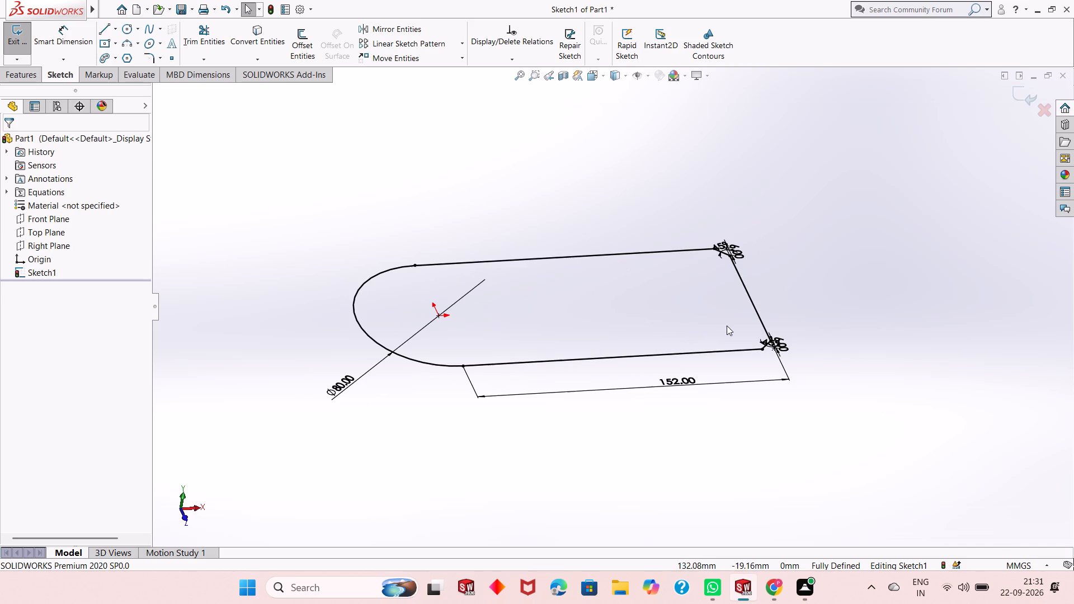
scroll(663, 303, "down", 2)
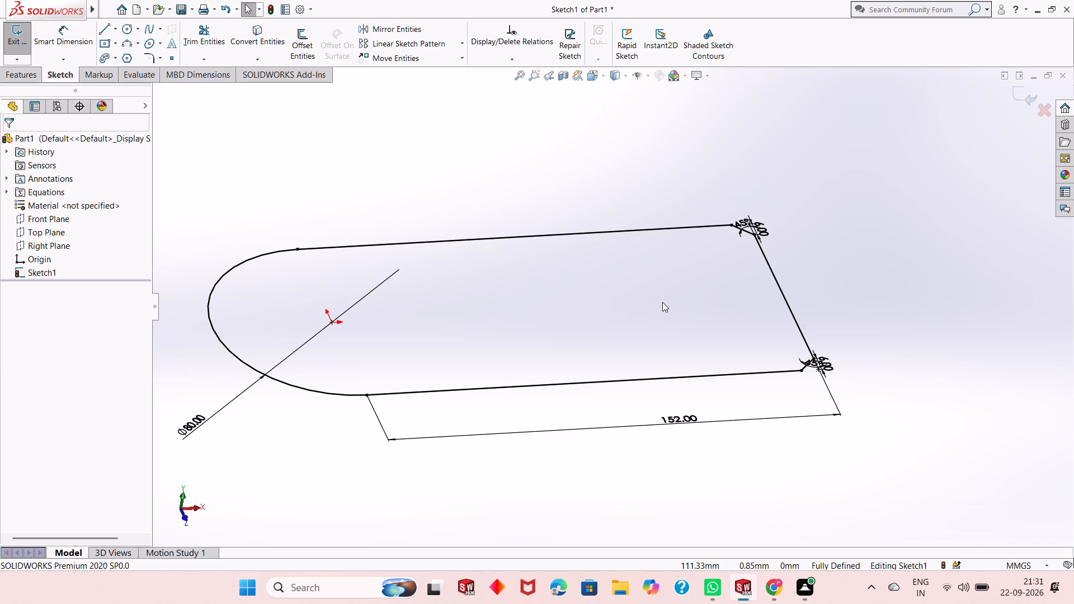
scroll(662, 302, "down", 2)
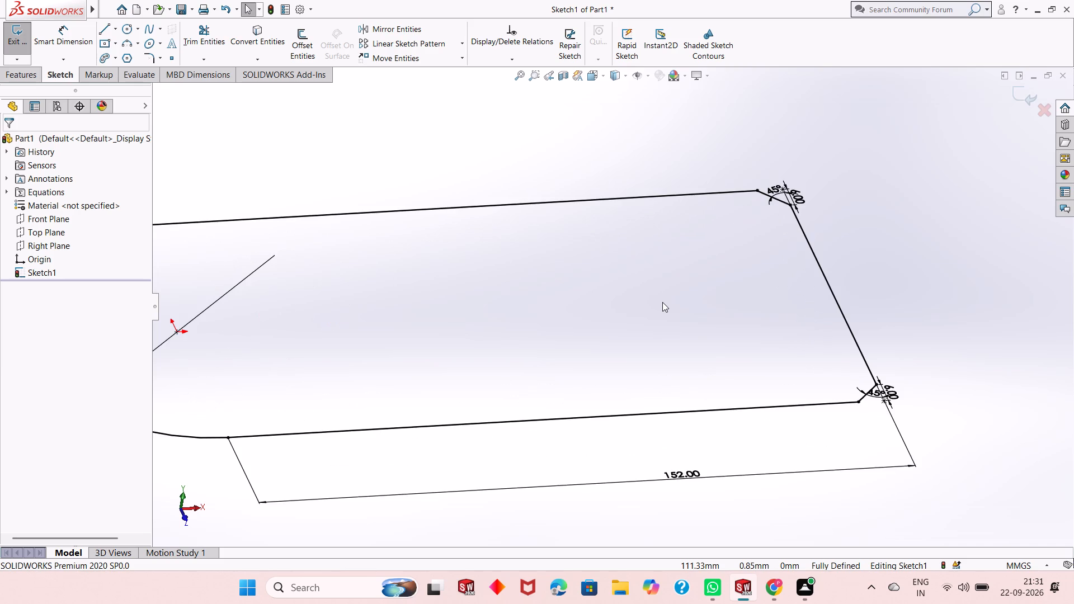
scroll(662, 302, "down", 1)
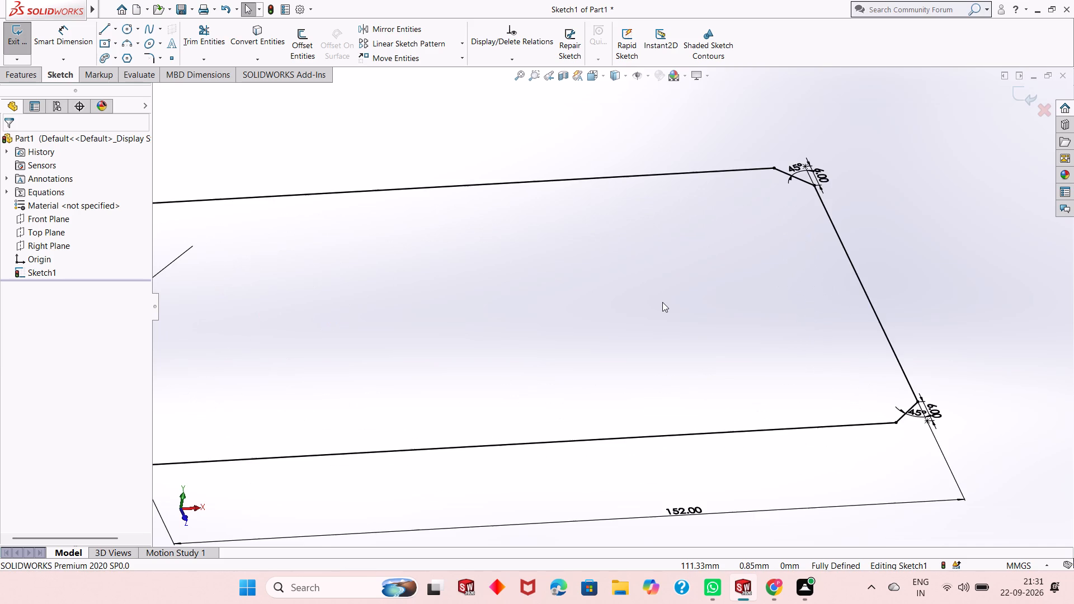
scroll(662, 302, "up", 1)
middle_click_drag(662, 302, 662, 282)
scroll(619, 306, "up", 2)
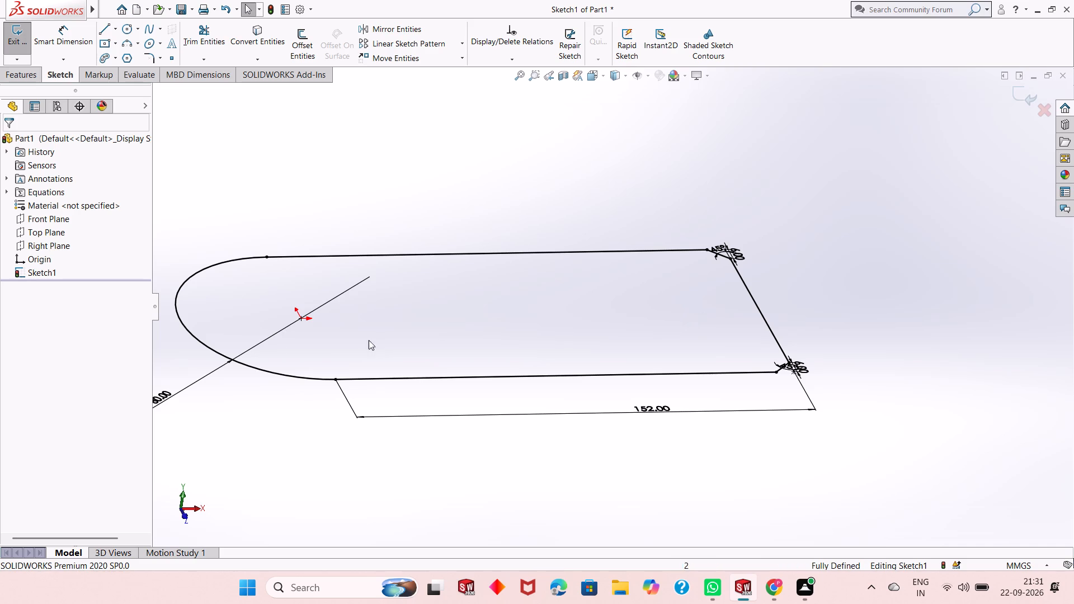
Extrude the closed profile as a blind boss 20 mm upward from the sketch plane.
left_click(35, 78)
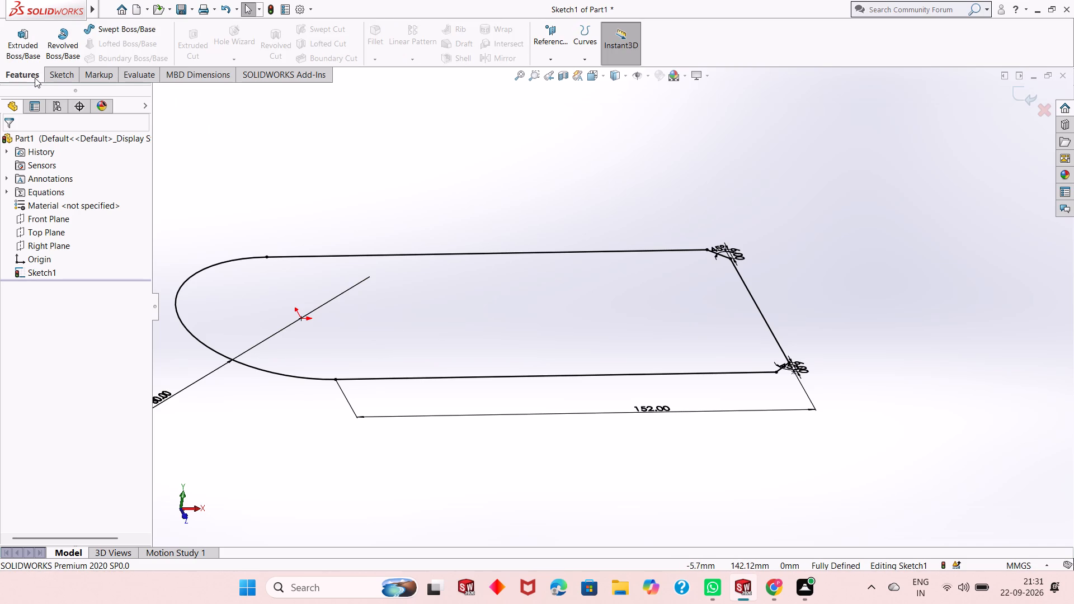
left_click(18, 54)
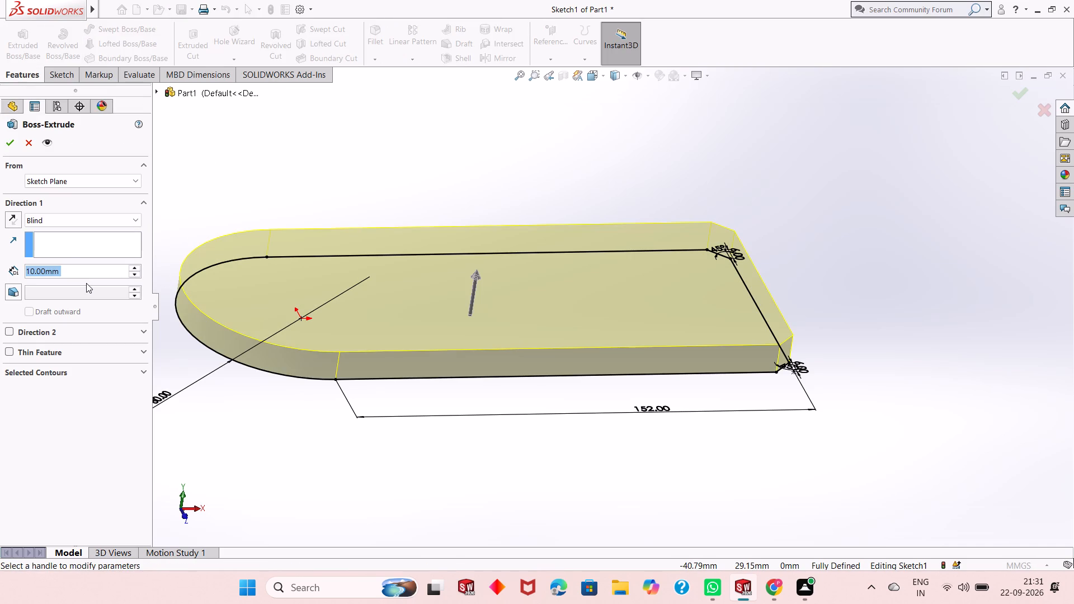
type("20")
key("Return")
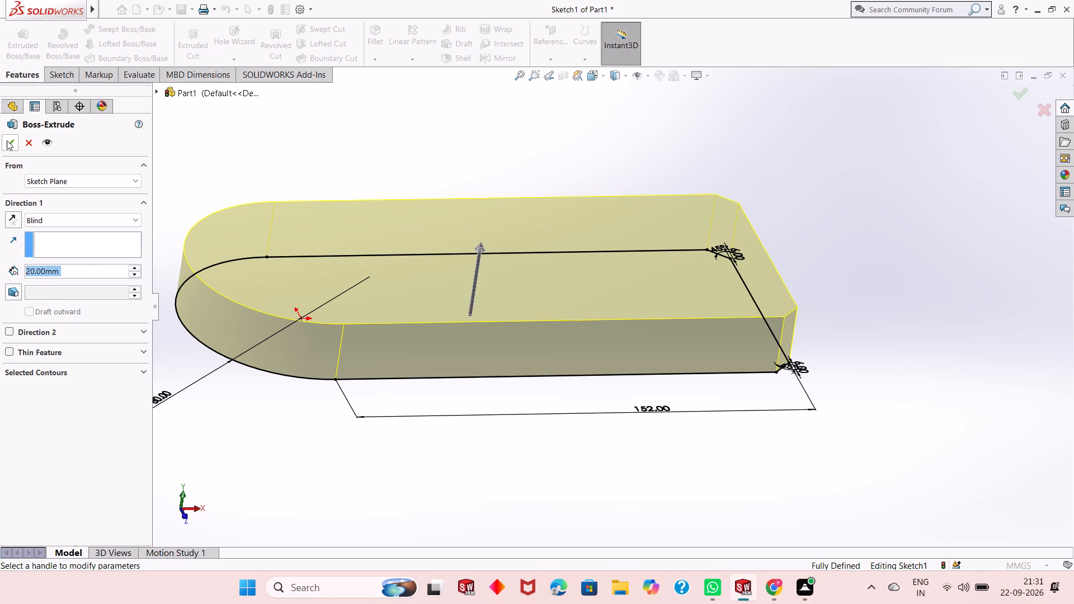
left_click(7, 140)
scroll(294, 303, "up", 2)
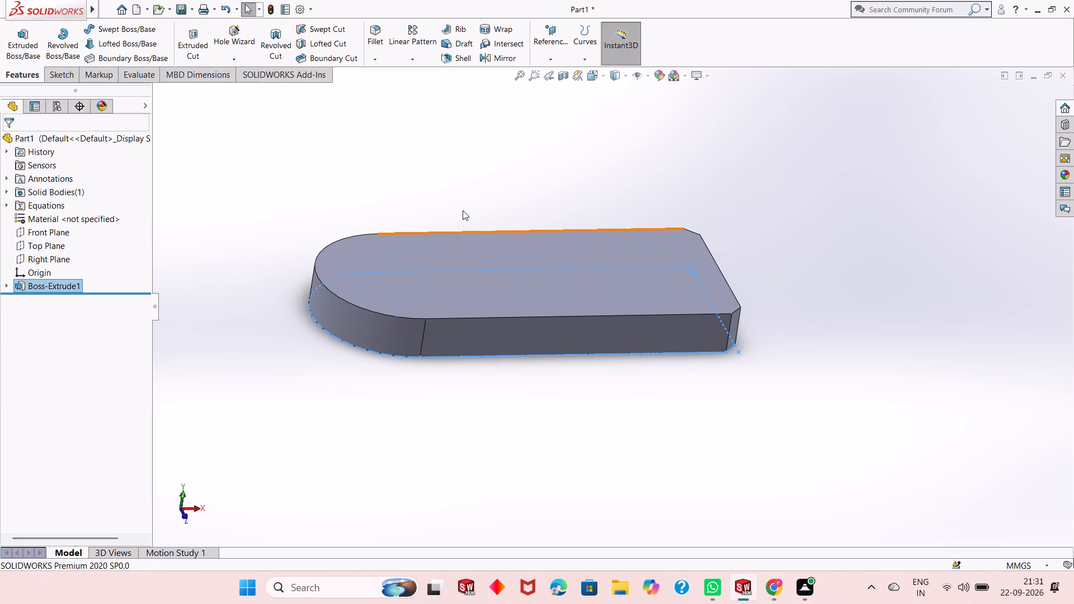
double_click(463, 210)
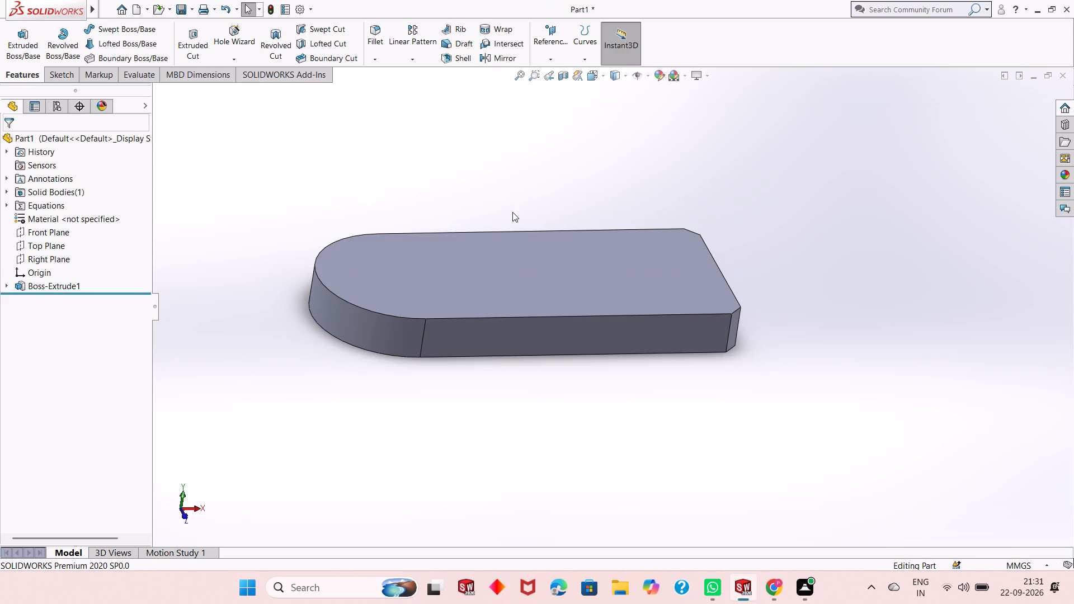
Examine the extruded plate from several angles, including its rounded end, flat end face and both chamfered corners.
middle_click_drag(601, 255, 583, 282)
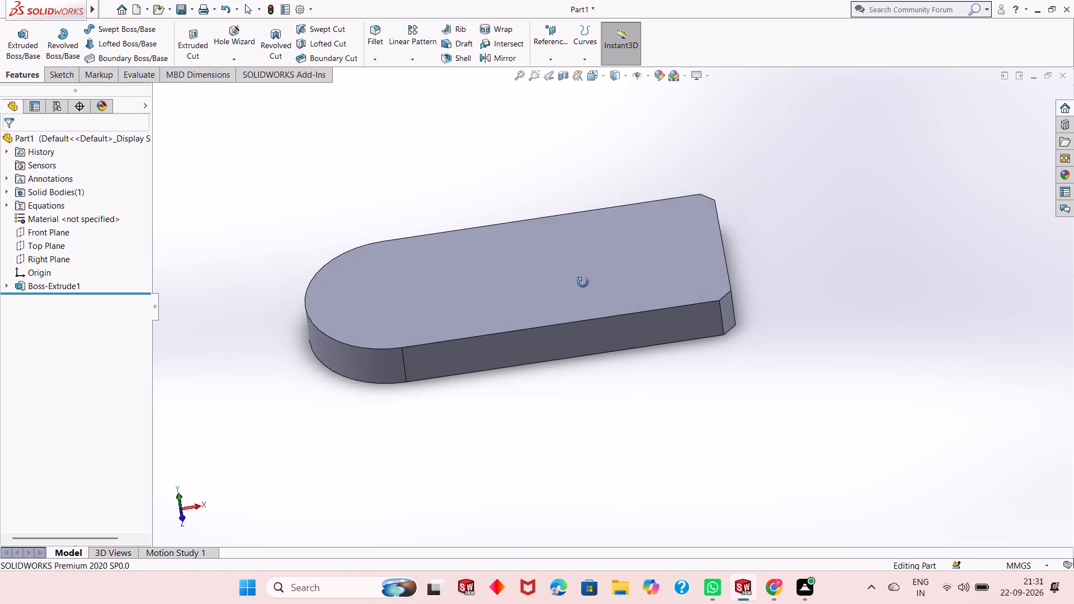
middle_click_drag(583, 282, 582, 287)
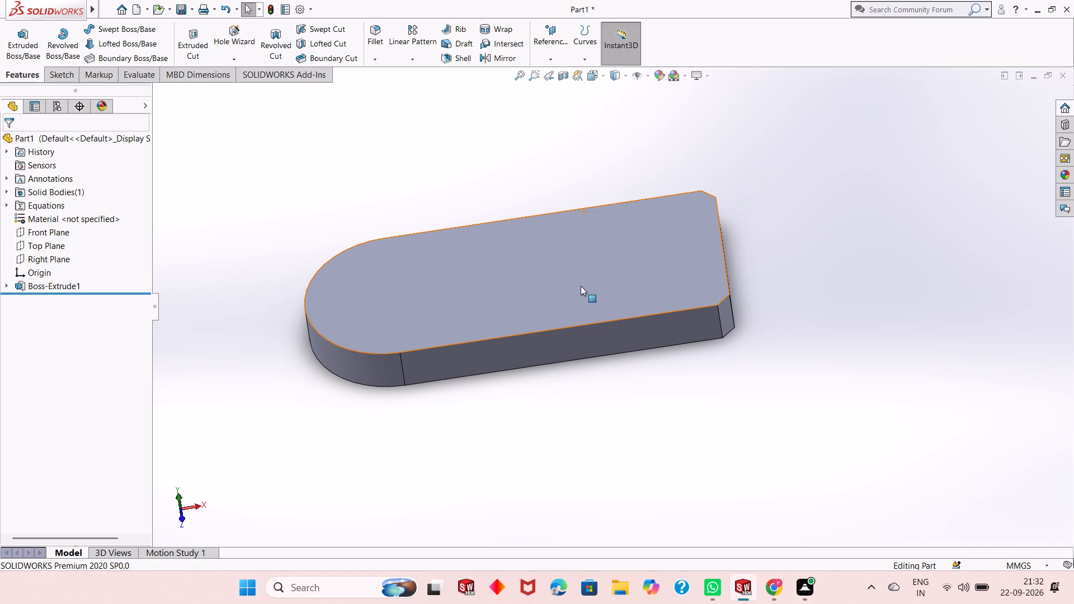
middle_click_drag(584, 274, 613, 243)
middle_click_drag(463, 288, 506, 275)
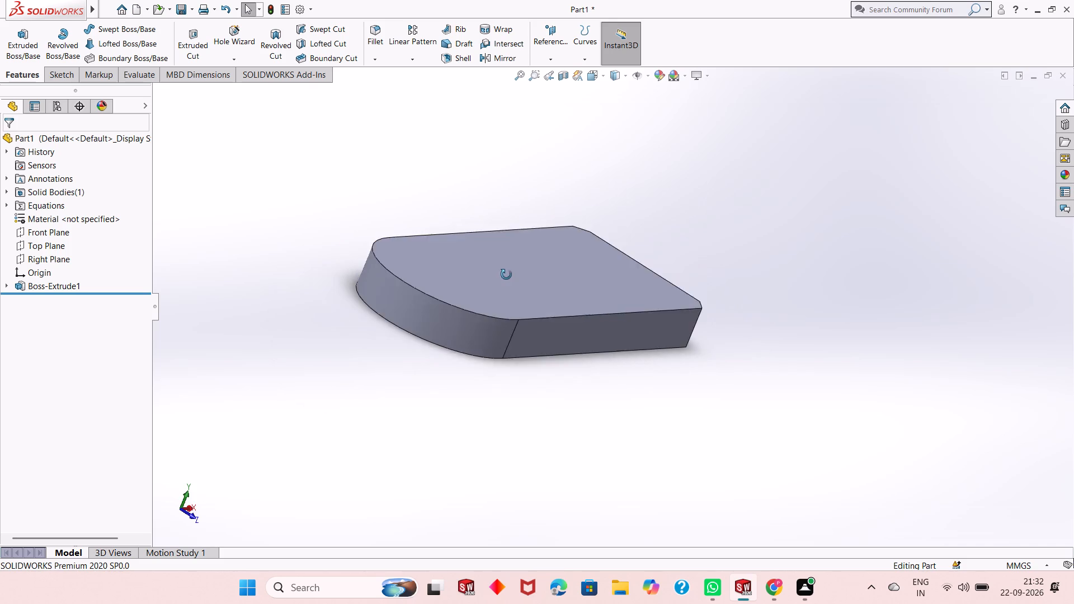
middle_click_drag(506, 275, 507, 275)
scroll(507, 275, "down", 6)
scroll(507, 274, "up", 5)
scroll(657, 353, "down", 1)
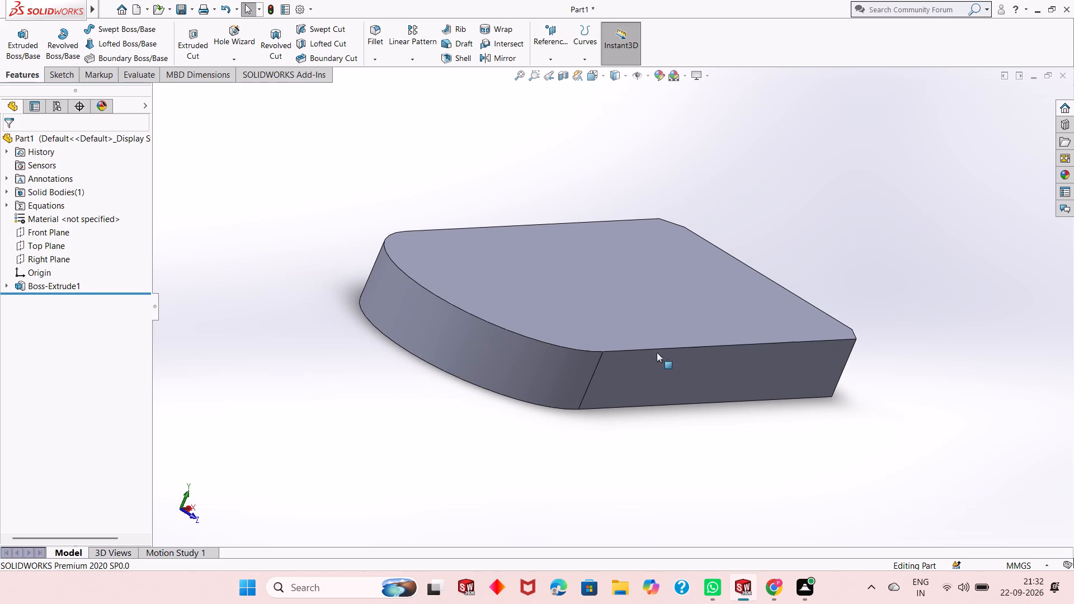
middle_click_drag(636, 297, 447, 314)
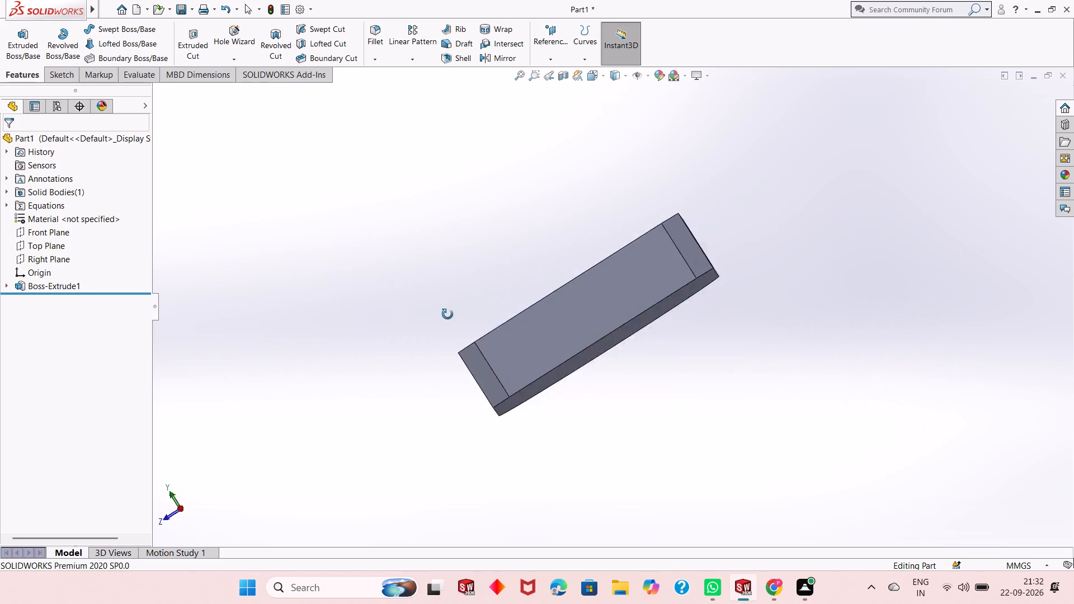
middle_click_drag(447, 314, 462, 309)
scroll(527, 364, "down", 3)
middle_click_drag(554, 384, 557, 385)
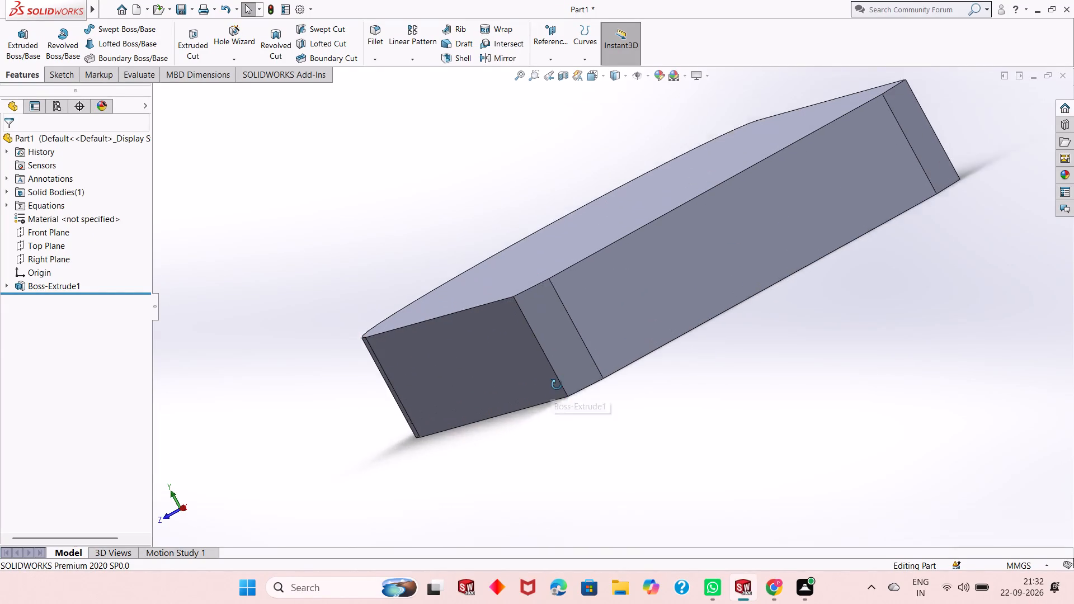
middle_click_drag(557, 385, 567, 412)
scroll(524, 388, "up", 2)
middle_click_drag(531, 371, 566, 351)
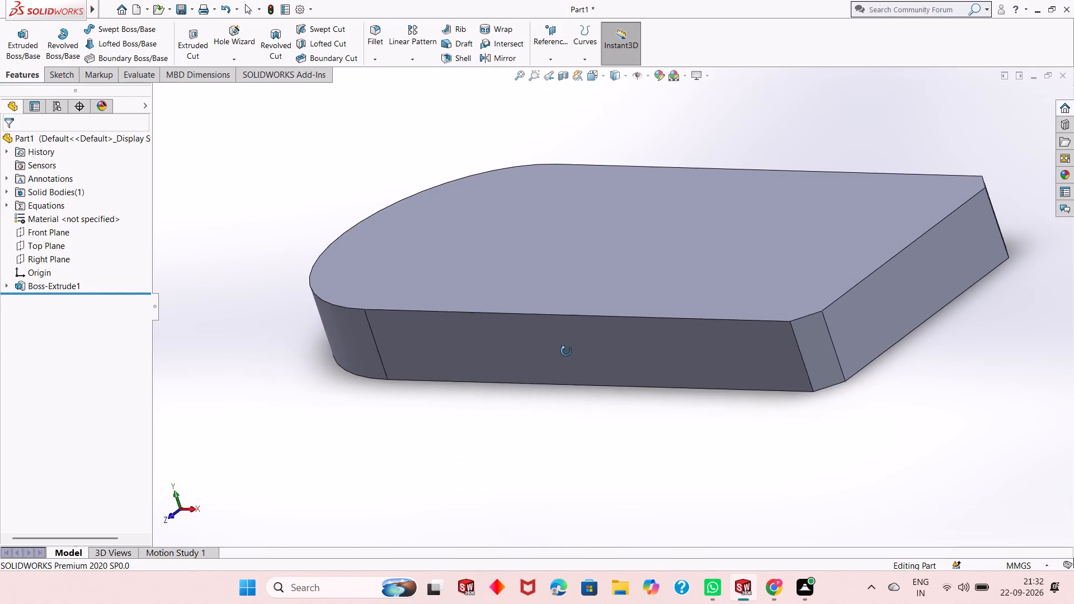
middle_click_drag(566, 351, 567, 350)
scroll(567, 350, "up", 3)
scroll(830, 285, "down", 3)
middle_click_drag(682, 368, 683, 369)
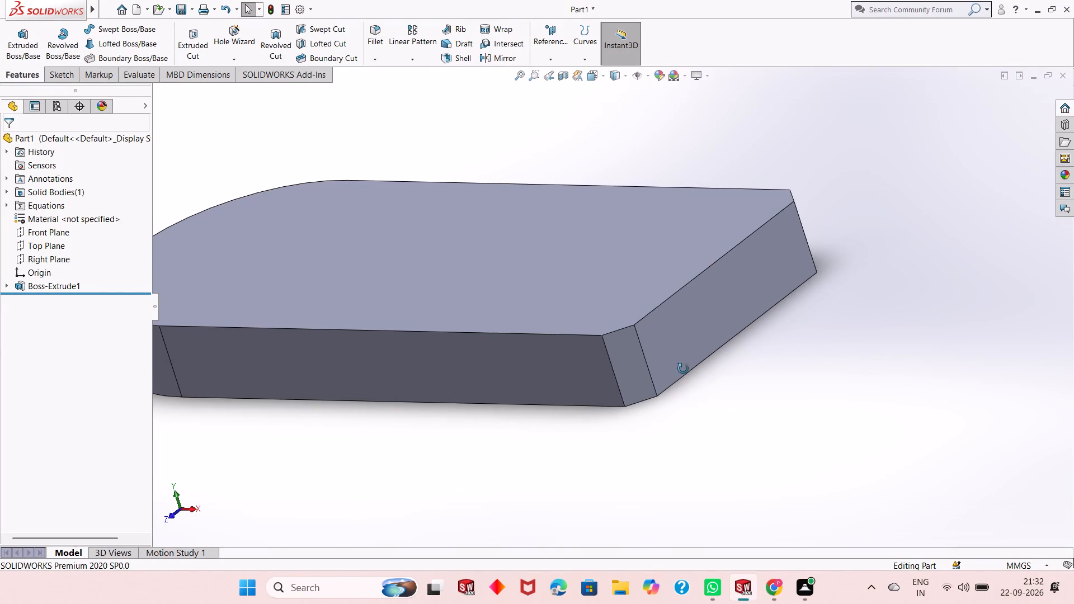
middle_click_drag(683, 369, 695, 407)
scroll(683, 421, "up", 2)
scroll(677, 430, "down", 6)
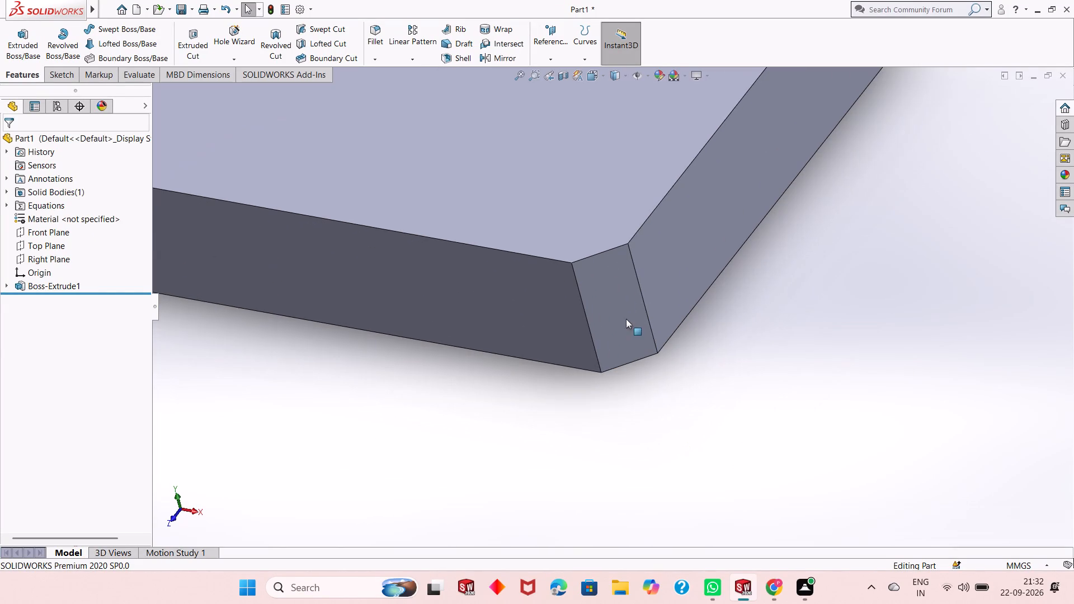
scroll(611, 267, "down", 2)
scroll(611, 267, "up", 10)
middle_click_drag(650, 277, 600, 294)
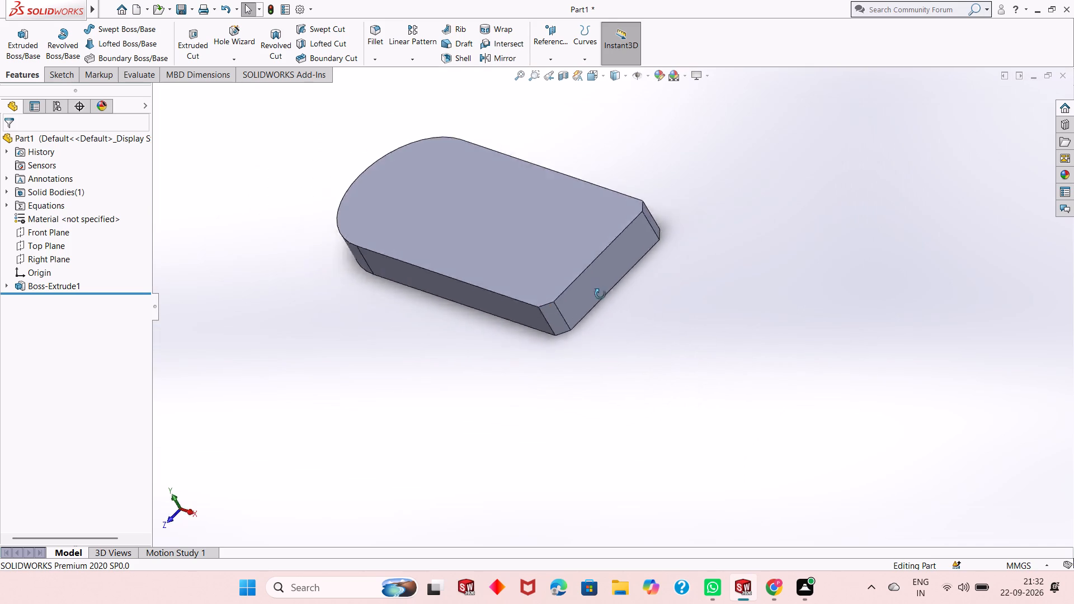
middle_click_drag(600, 294, 529, 417)
scroll(434, 323, "down", 4)
middle_click_drag(435, 322, 467, 352)
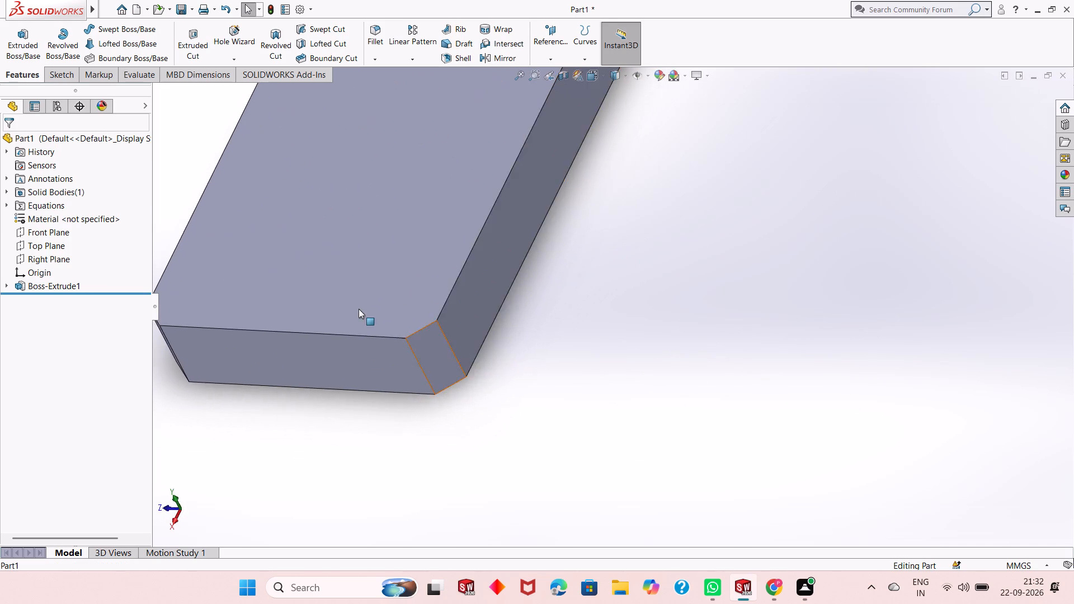
scroll(358, 306, "down", 3)
scroll(519, 399, "down", 5)
scroll(567, 392, "up", 9)
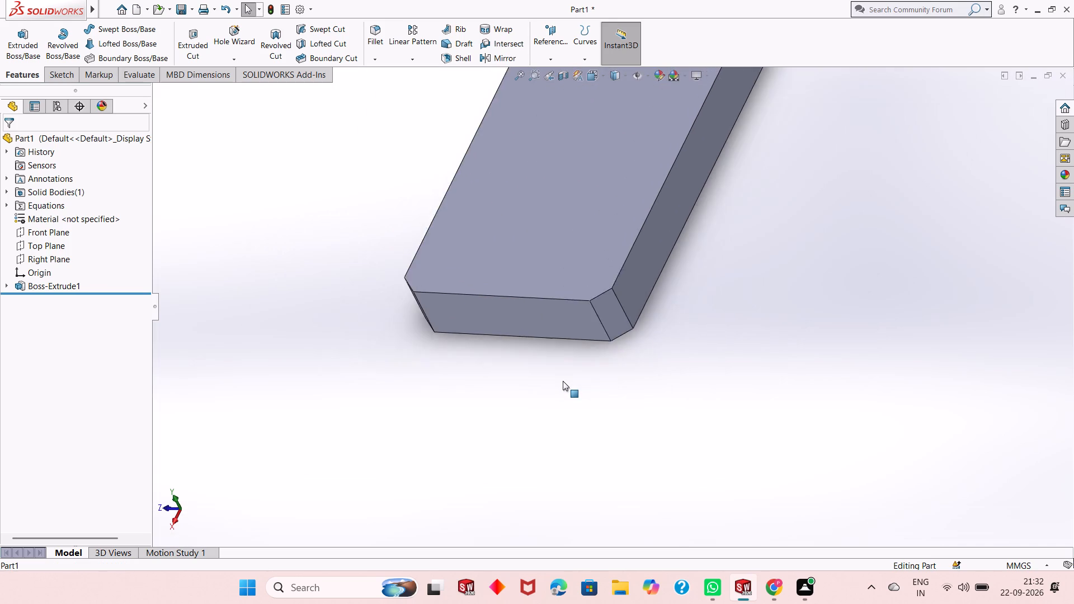
Examine the extruded plate from several angles, including its underside, rounded end and chamfered corners.
scroll(563, 381, "up", 7)
scroll(660, 172, "down", 4)
middle_click_drag(555, 351, 634, 230)
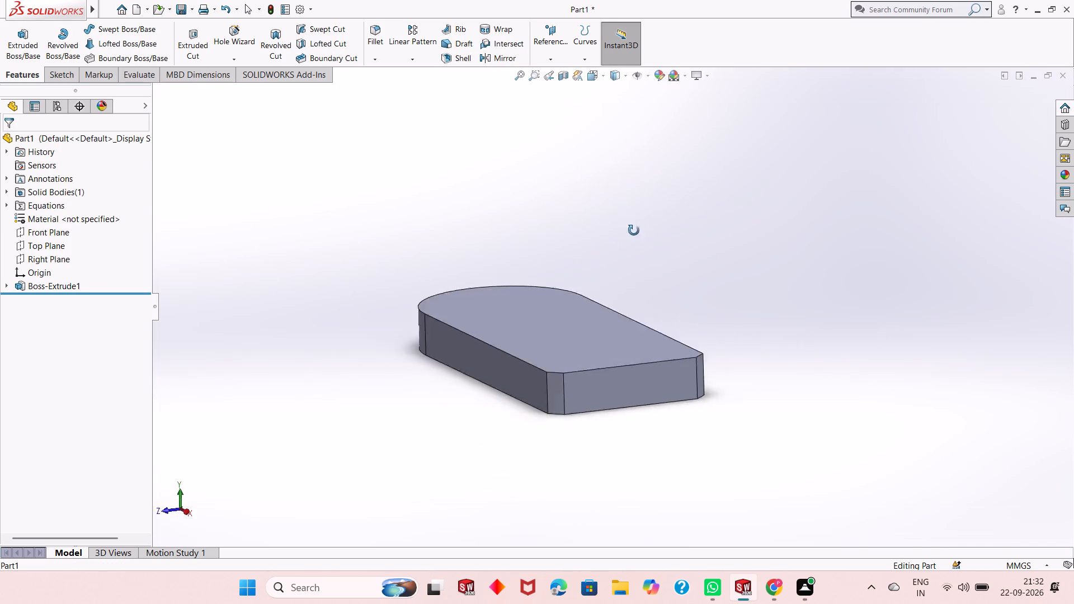
middle_click_drag(634, 230, 606, 442)
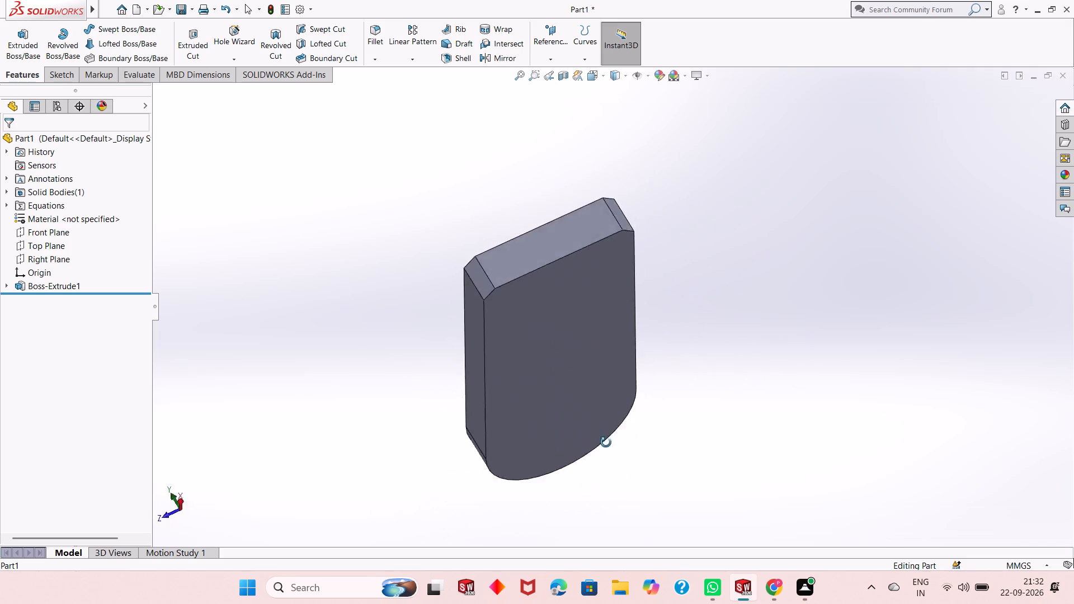
middle_click_drag(606, 442, 750, 443)
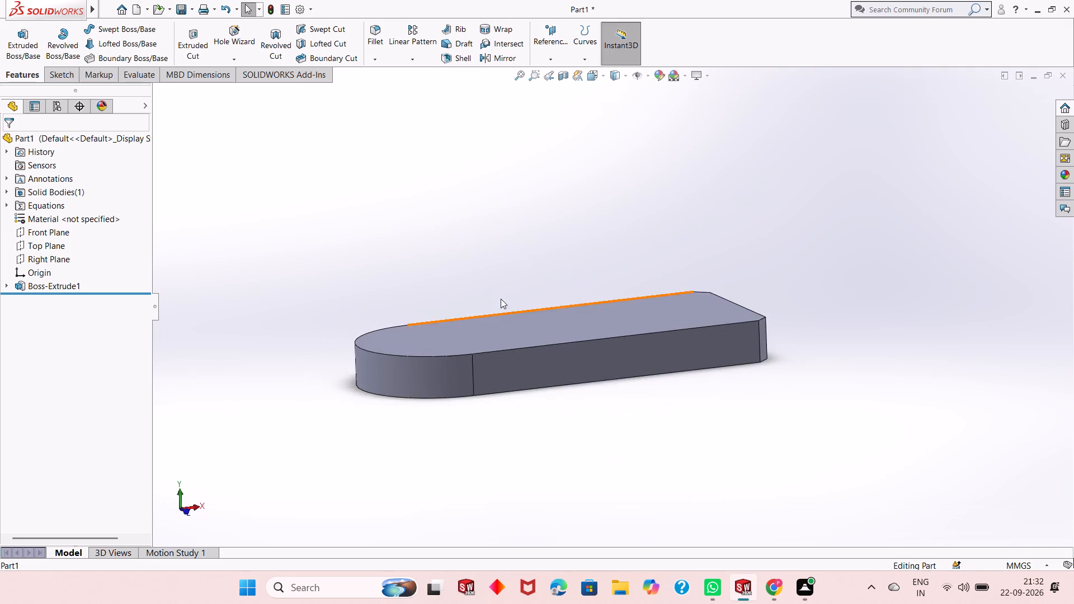
scroll(501, 299, "up", 2)
middle_click_drag(559, 332, 577, 416)
scroll(576, 335, "down", 2)
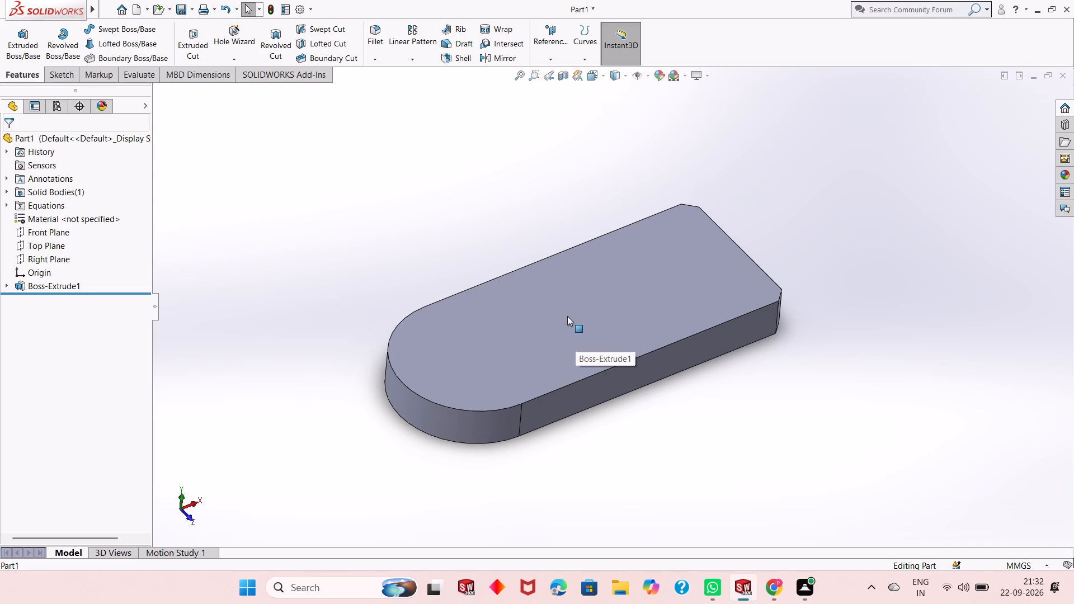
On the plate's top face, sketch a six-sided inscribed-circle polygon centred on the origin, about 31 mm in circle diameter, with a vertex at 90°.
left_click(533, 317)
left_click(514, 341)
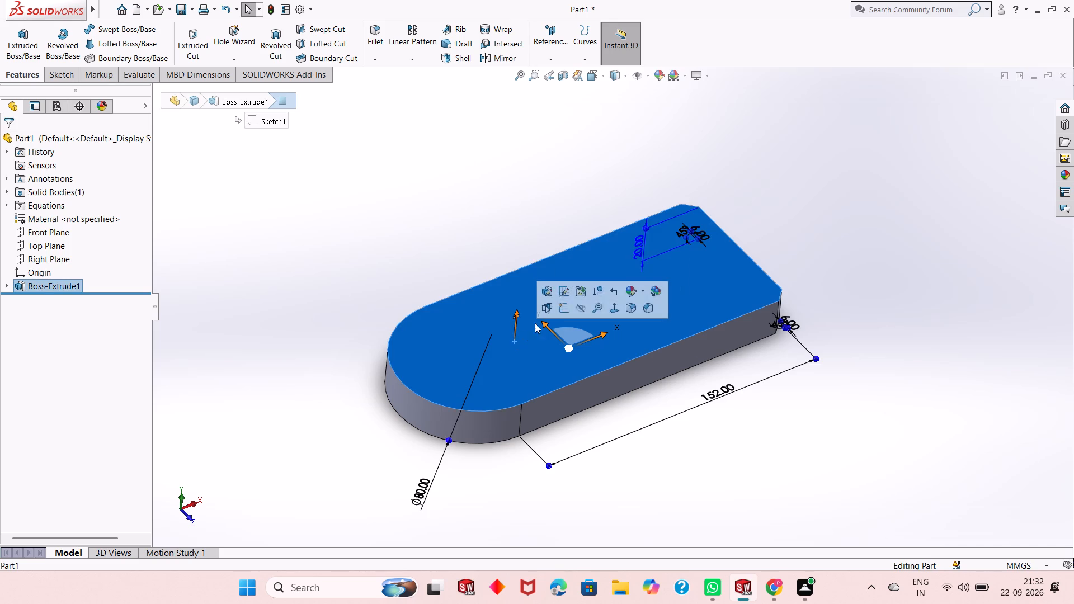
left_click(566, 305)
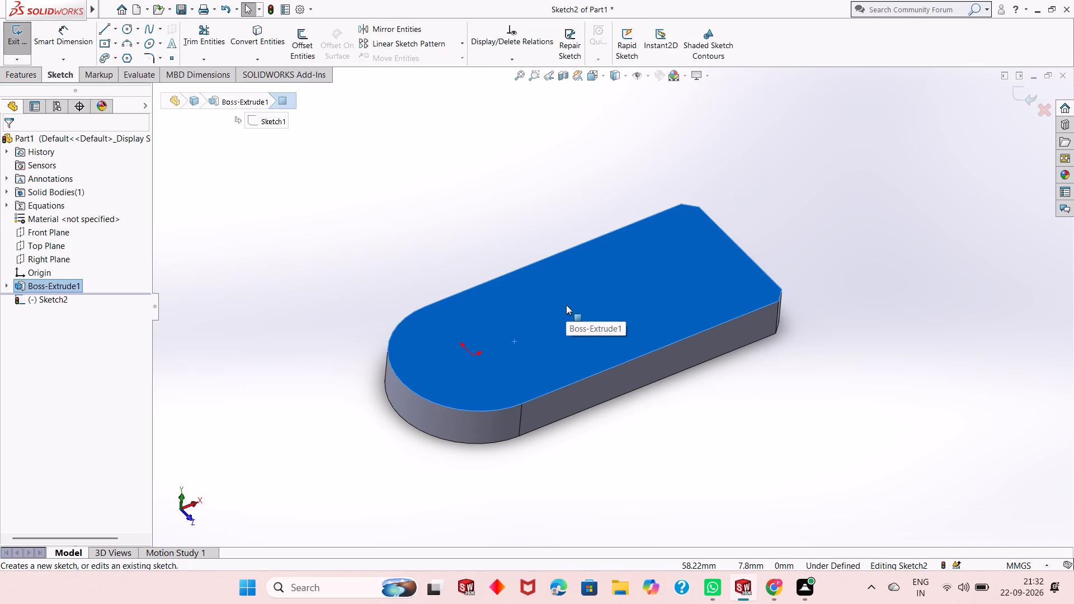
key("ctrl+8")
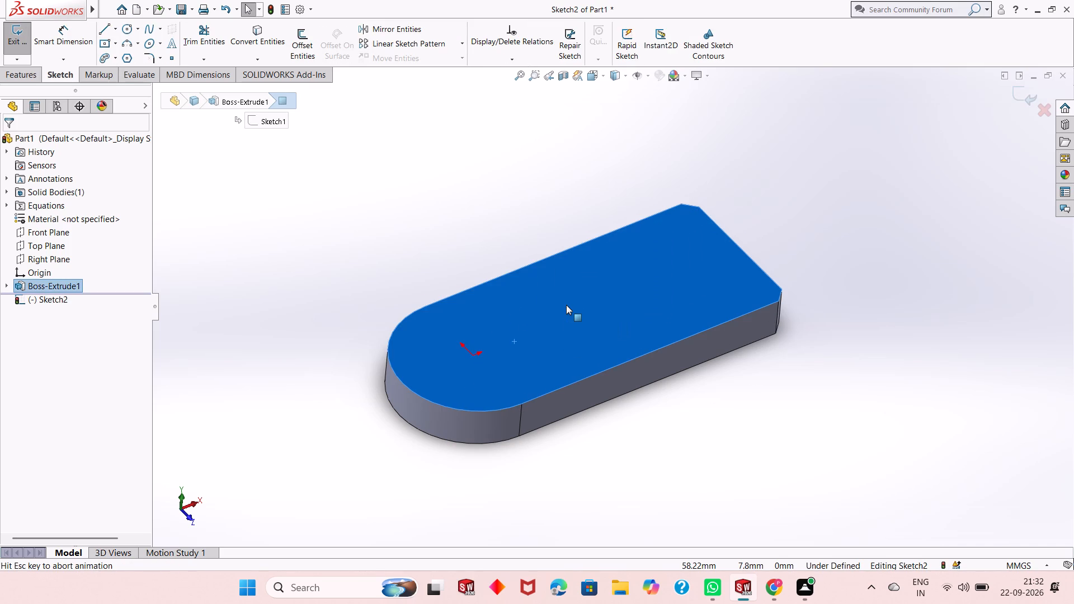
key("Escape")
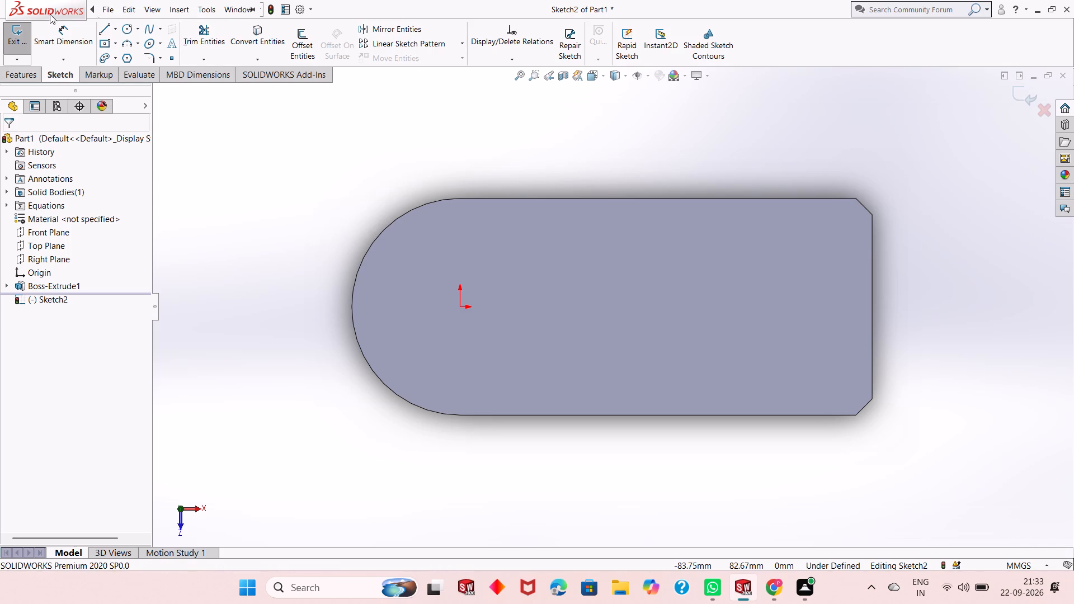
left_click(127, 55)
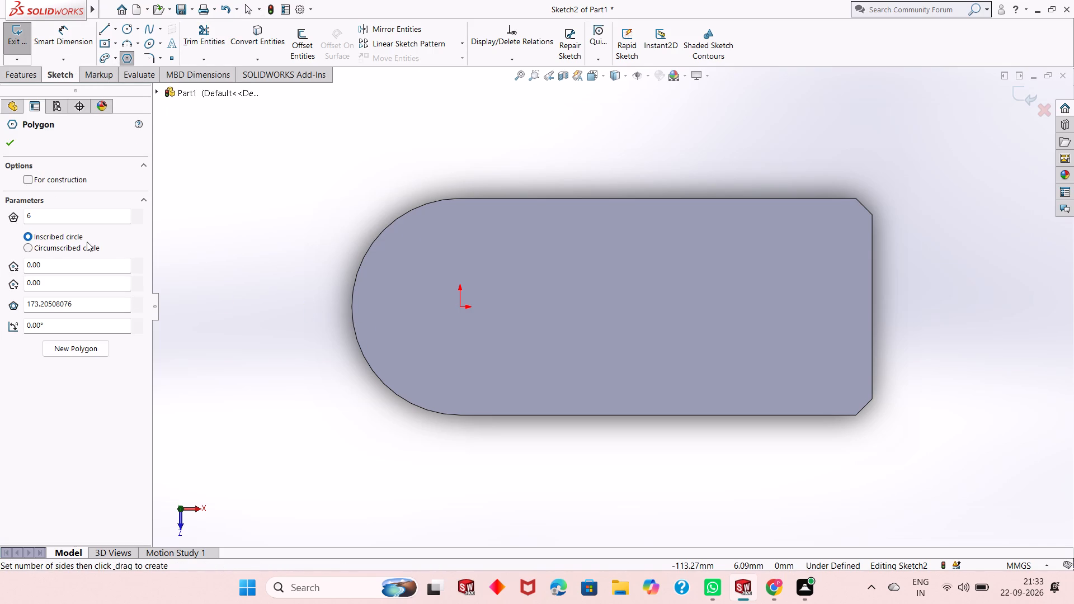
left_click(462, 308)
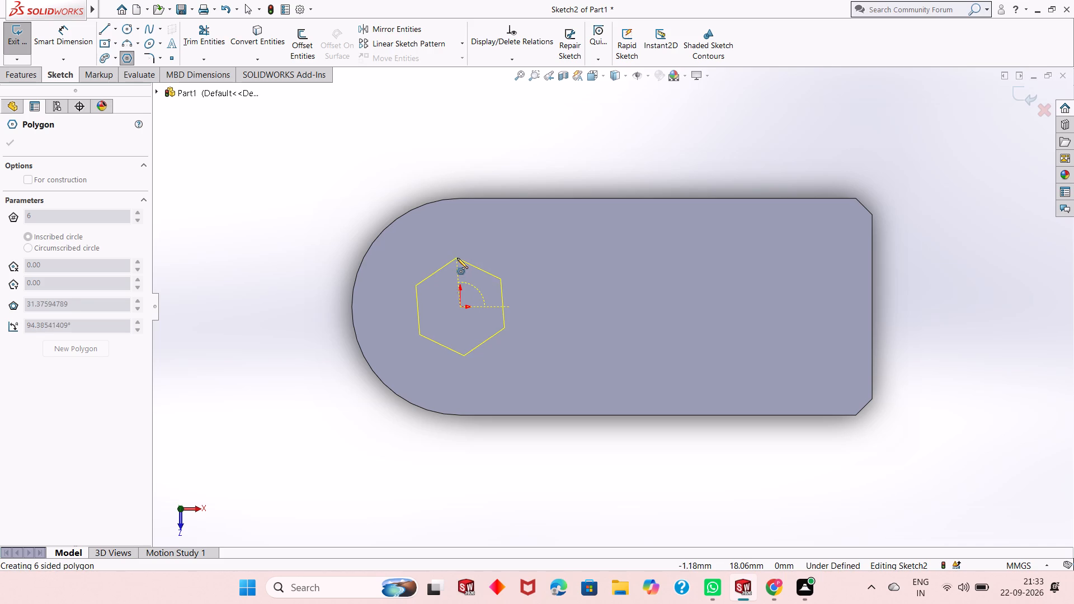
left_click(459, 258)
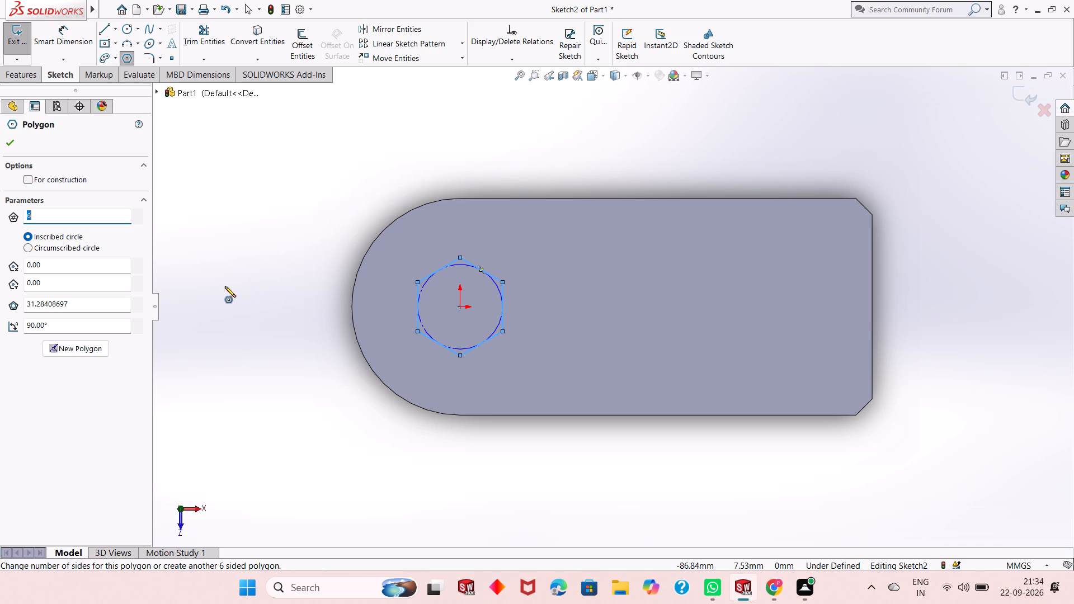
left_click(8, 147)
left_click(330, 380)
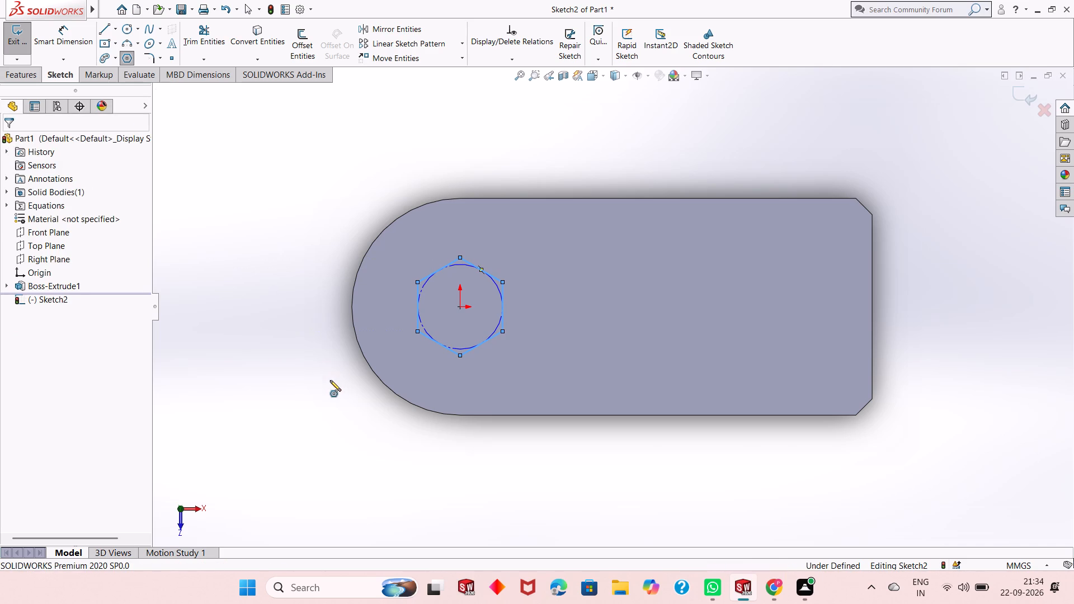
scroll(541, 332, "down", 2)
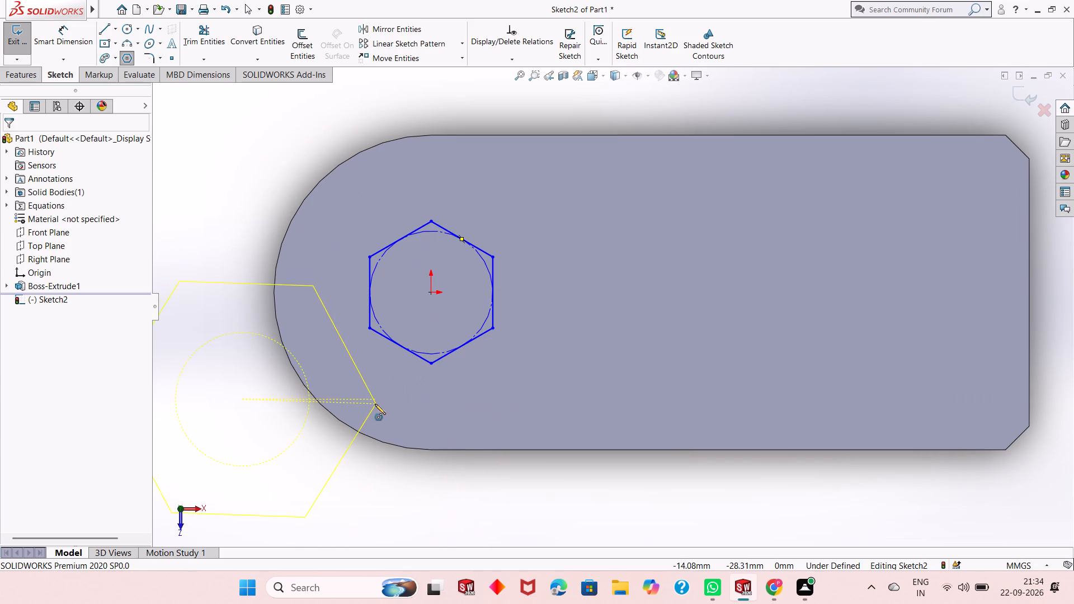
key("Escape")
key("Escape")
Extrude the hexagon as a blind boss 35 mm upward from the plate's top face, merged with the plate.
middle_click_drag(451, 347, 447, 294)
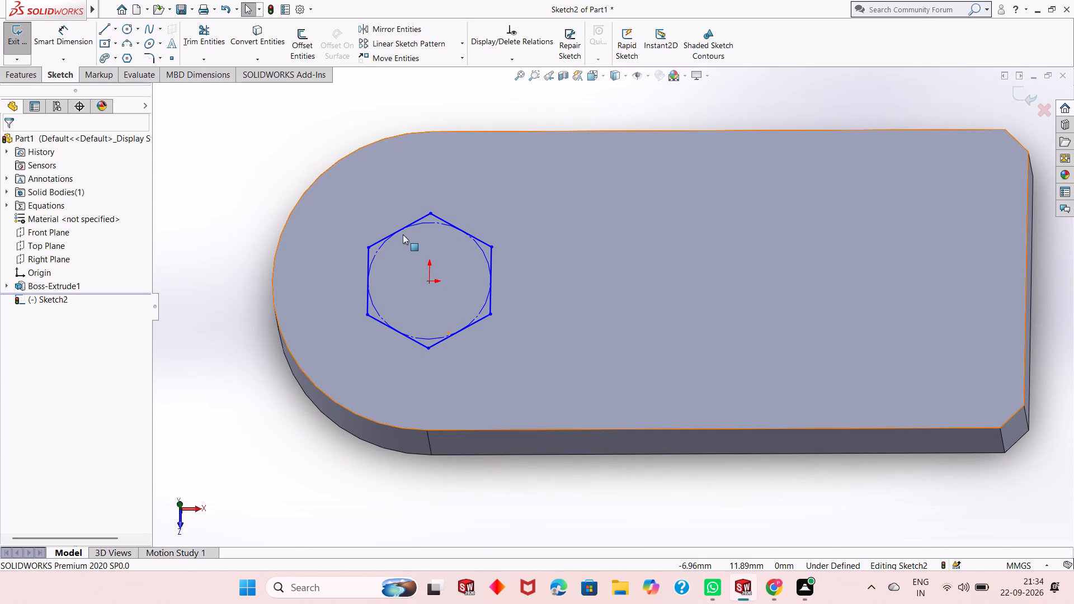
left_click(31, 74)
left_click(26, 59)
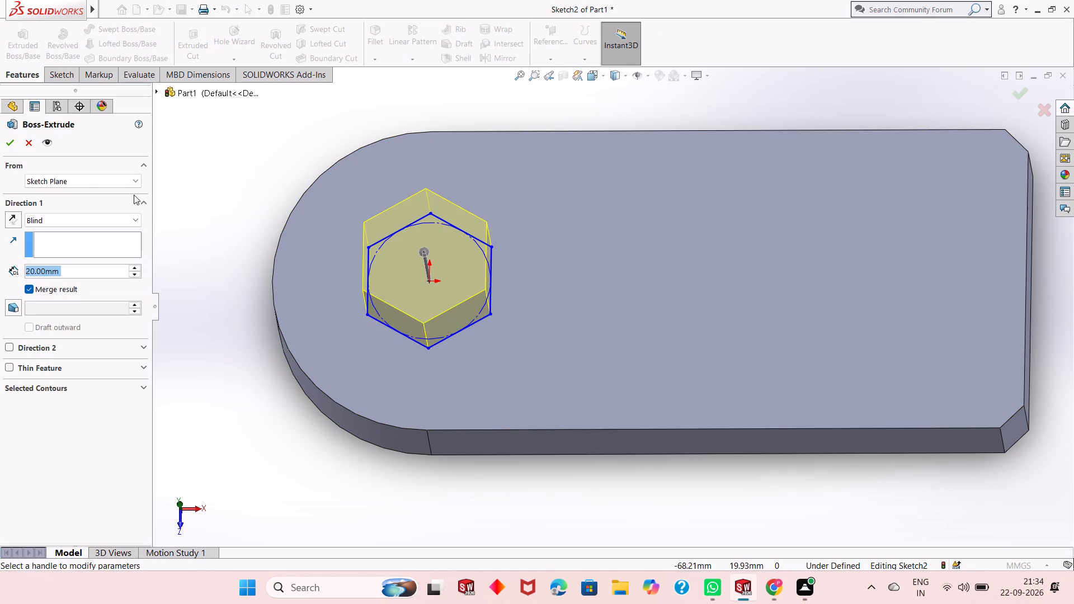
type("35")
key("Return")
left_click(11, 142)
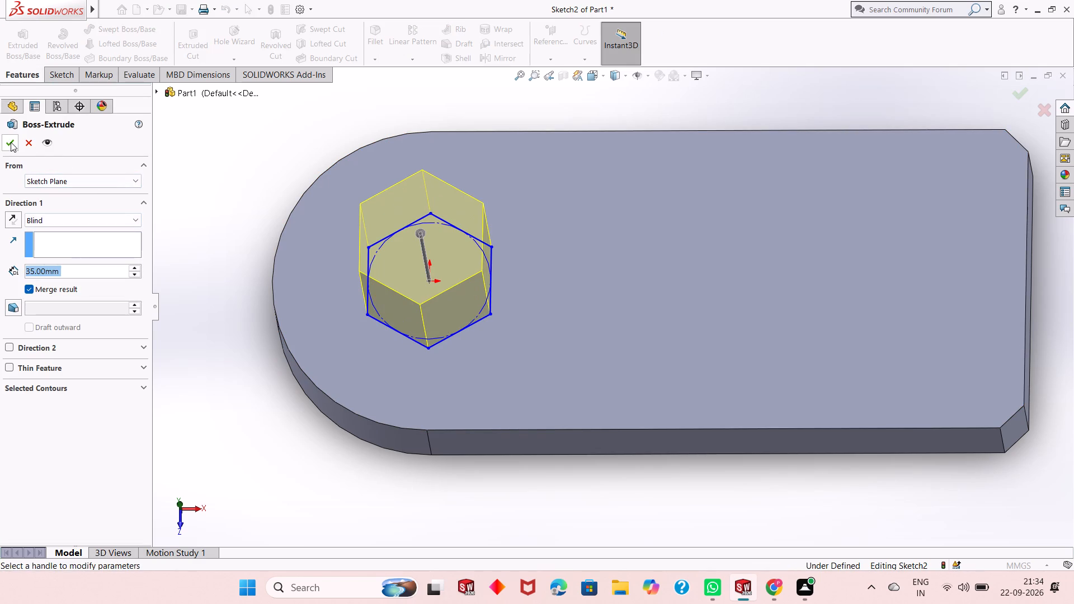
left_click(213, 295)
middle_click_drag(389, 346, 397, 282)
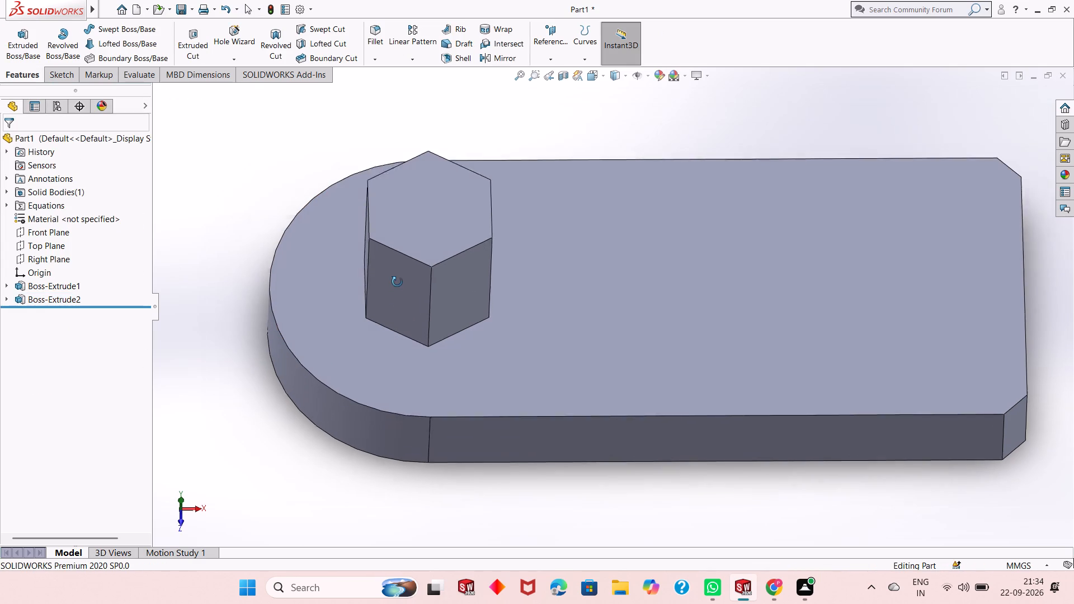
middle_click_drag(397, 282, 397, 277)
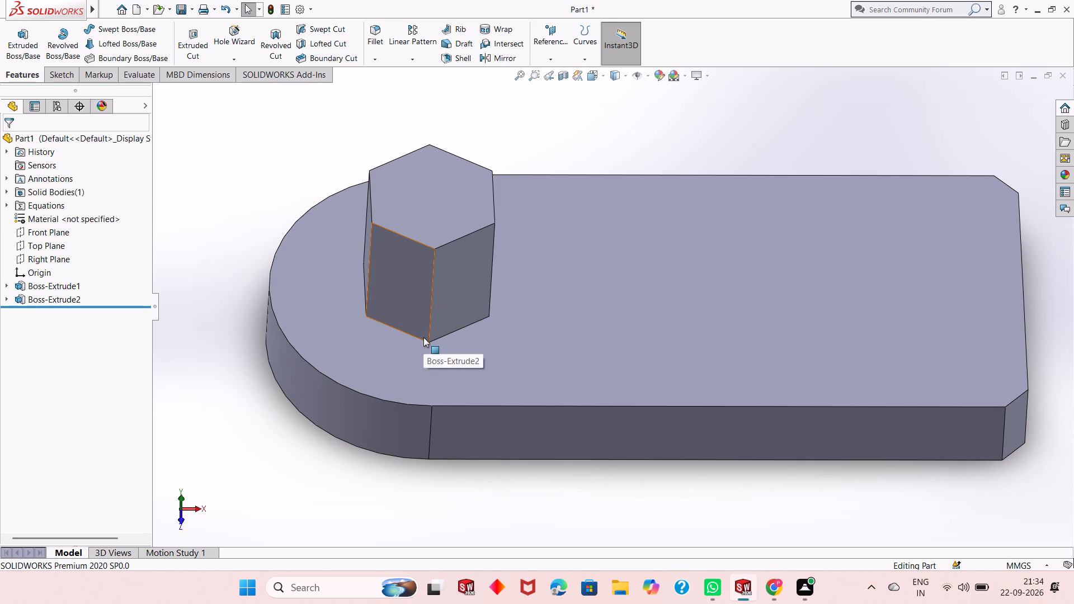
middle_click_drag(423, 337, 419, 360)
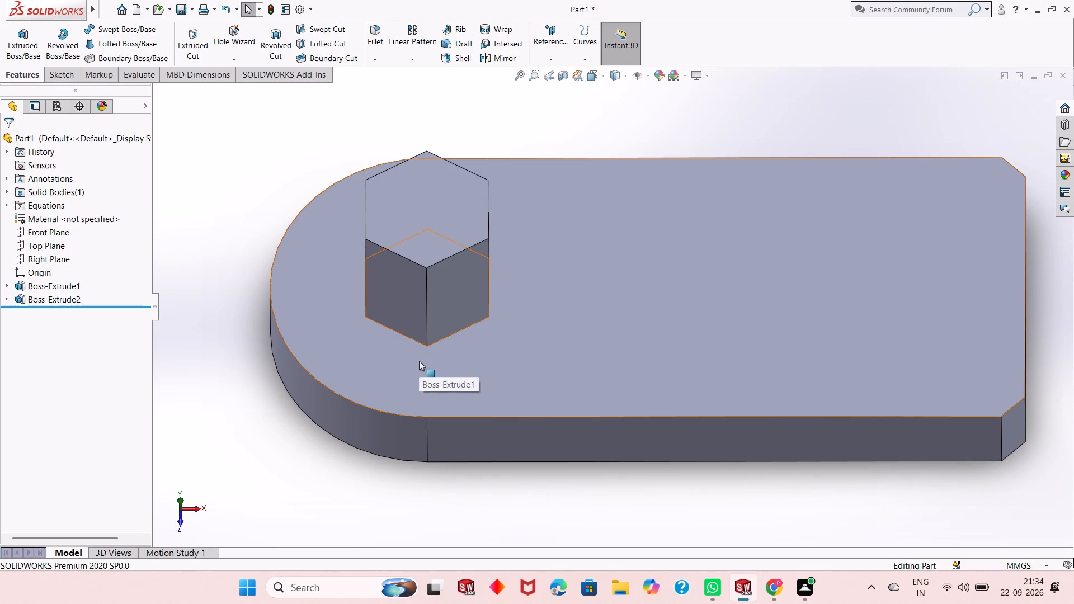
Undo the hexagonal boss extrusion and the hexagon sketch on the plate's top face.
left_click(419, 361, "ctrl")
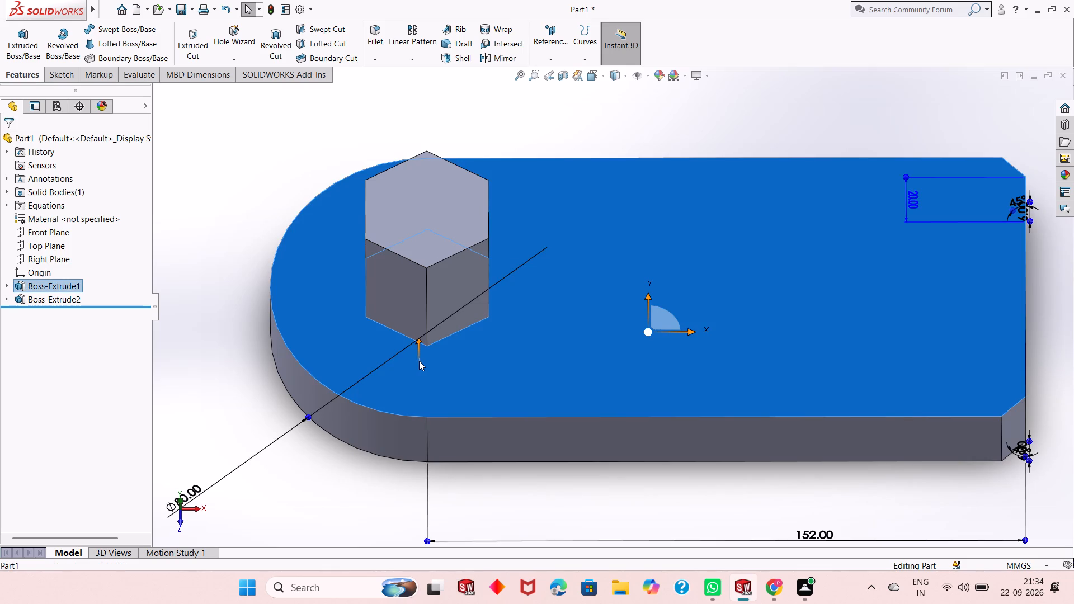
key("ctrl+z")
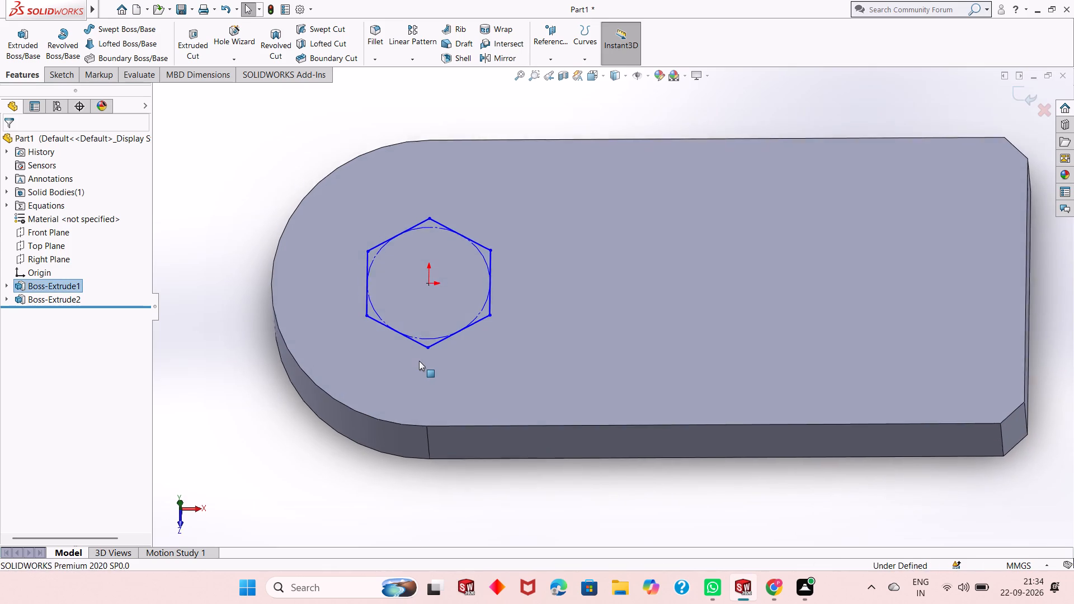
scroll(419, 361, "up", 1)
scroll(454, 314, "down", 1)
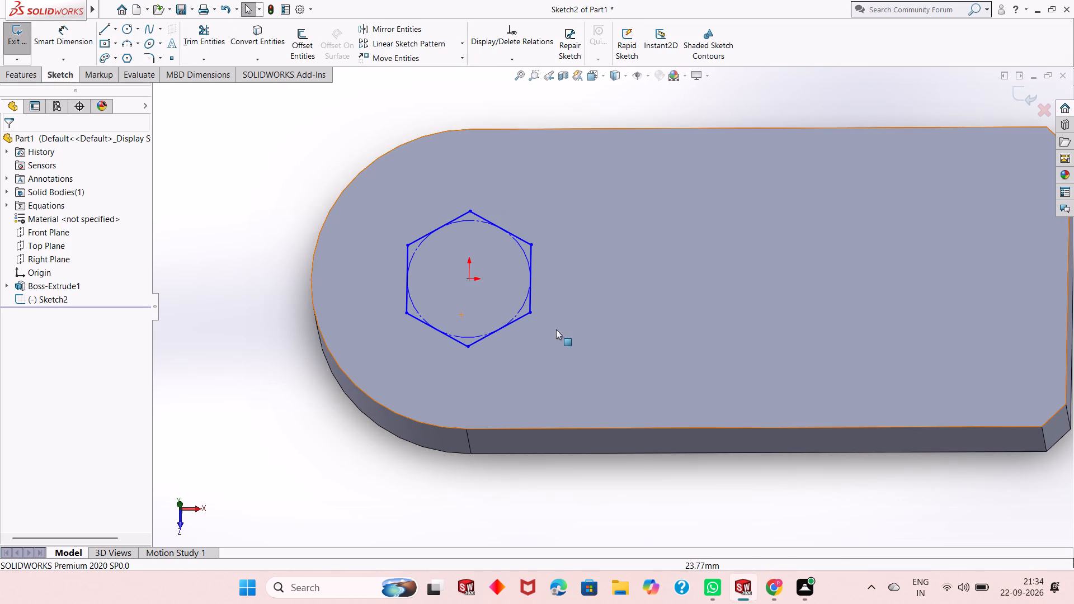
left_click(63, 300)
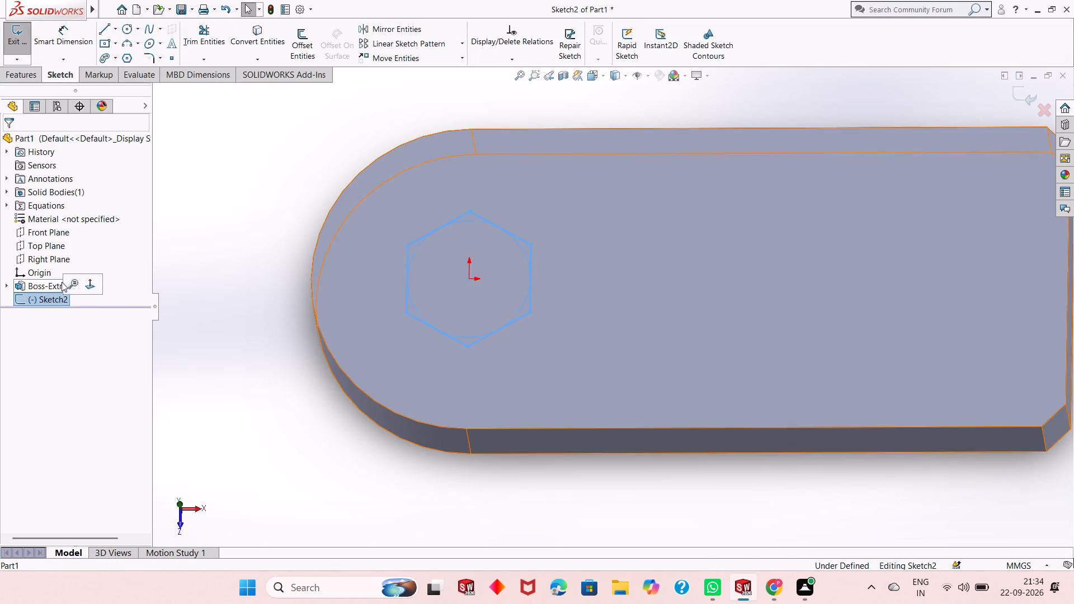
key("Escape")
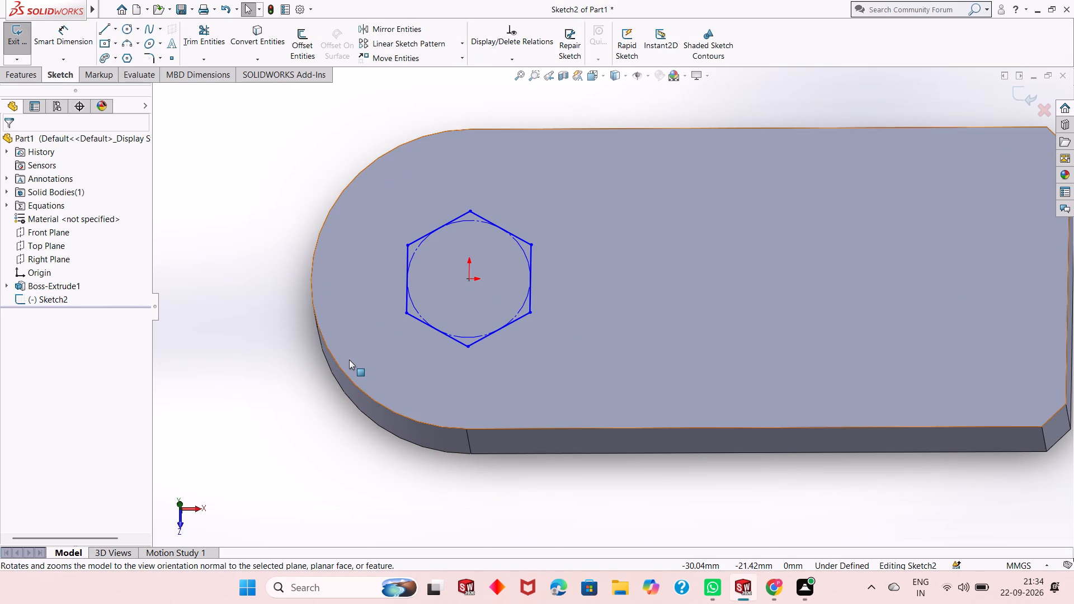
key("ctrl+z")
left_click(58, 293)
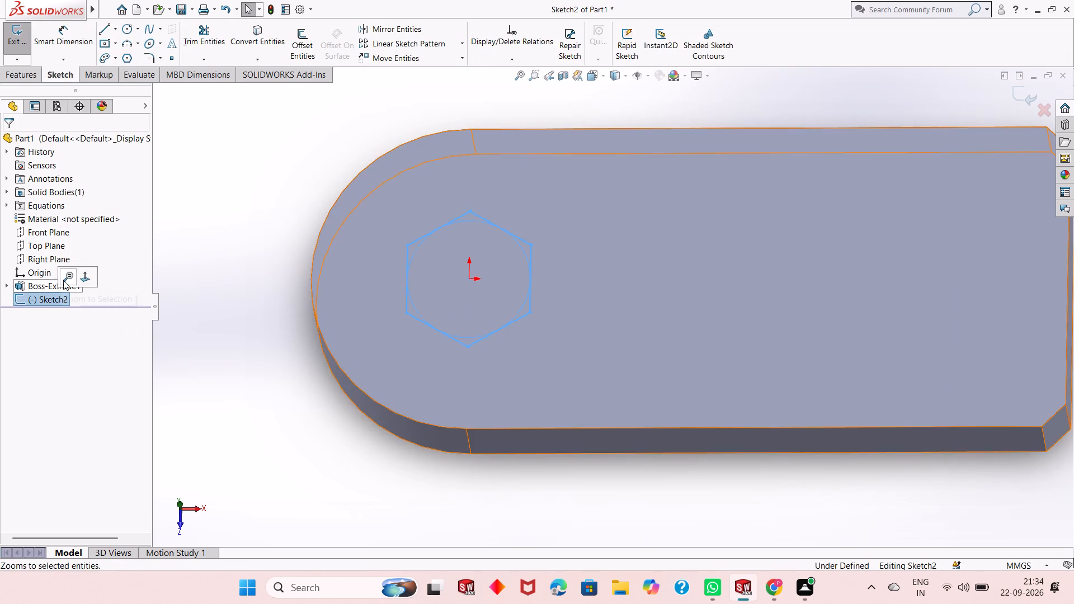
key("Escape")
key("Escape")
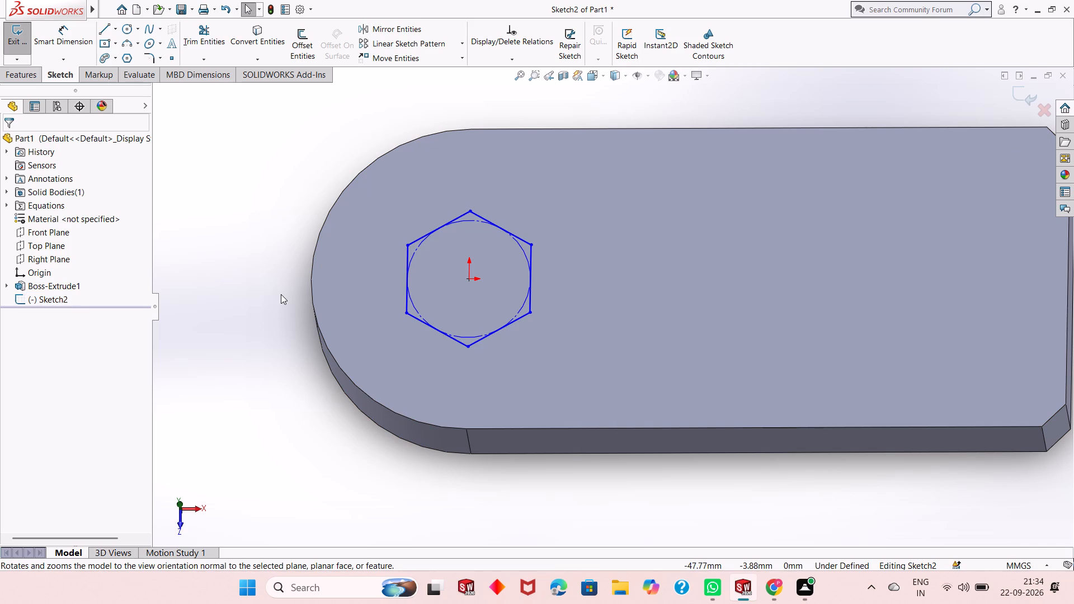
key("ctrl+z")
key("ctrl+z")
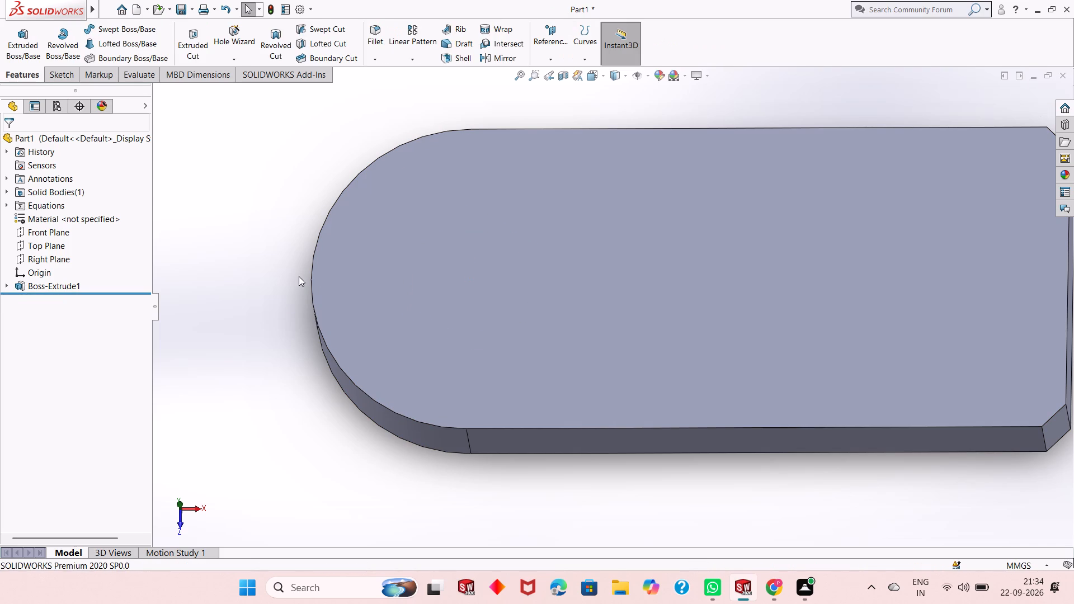
In a new sketch on the plate's top face, draw an origin-centred hexagon with an inscribed circle about 32 mm in diameter, vertex at 90°.
left_click(427, 290)
left_click(473, 260)
key("Escape")
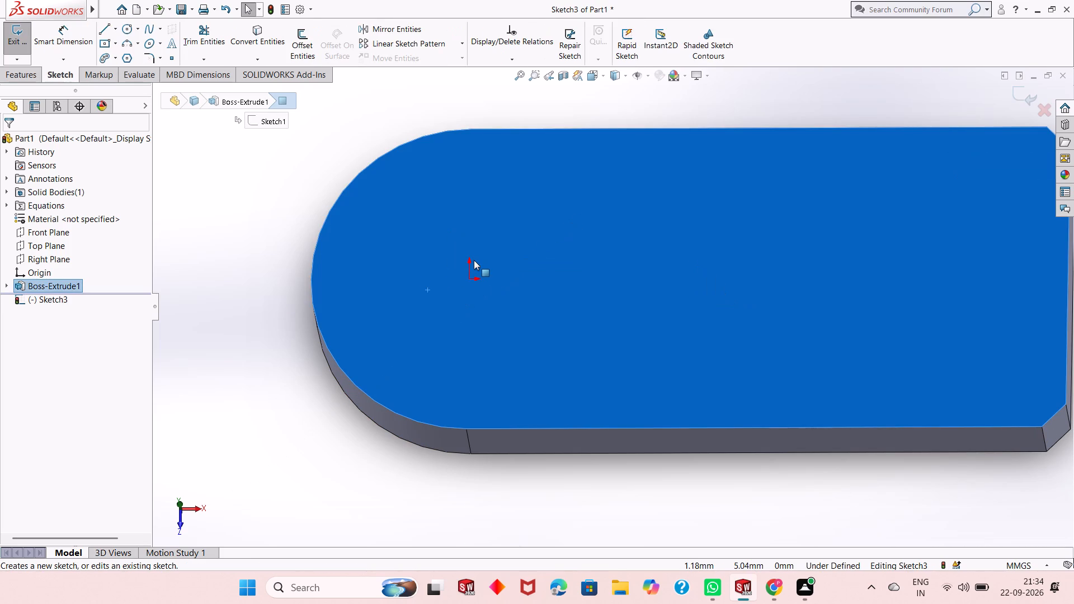
key("ctrl+8")
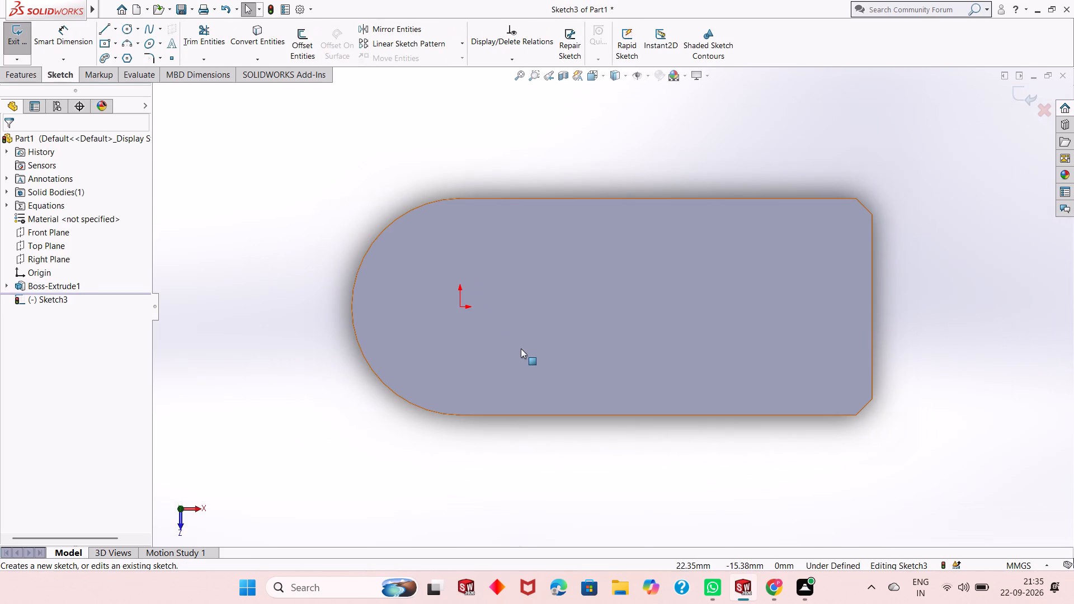
left_click(128, 58)
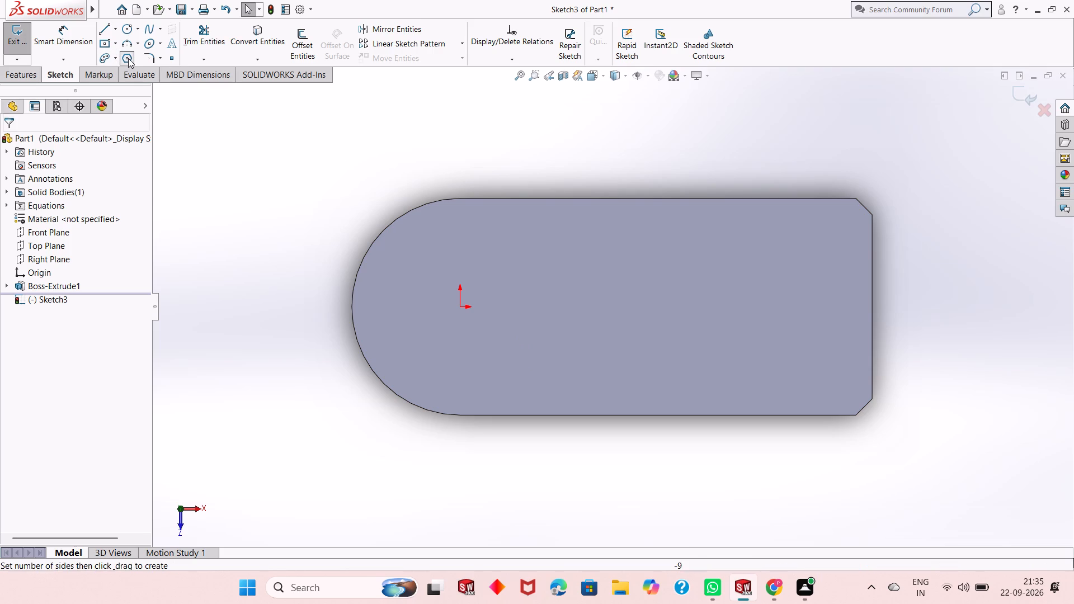
left_click(463, 308)
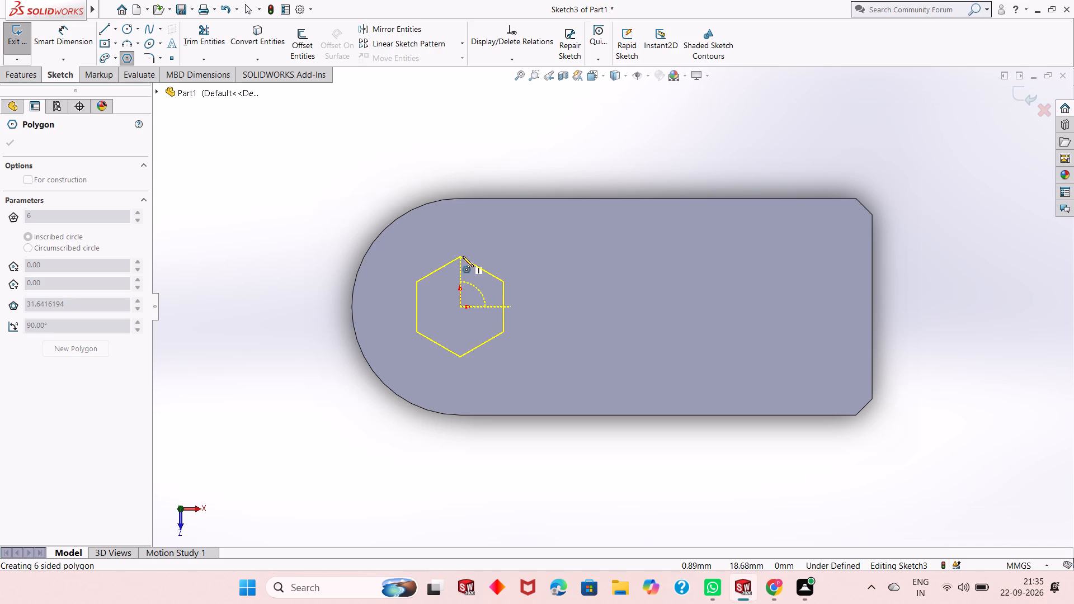
left_click(463, 256)
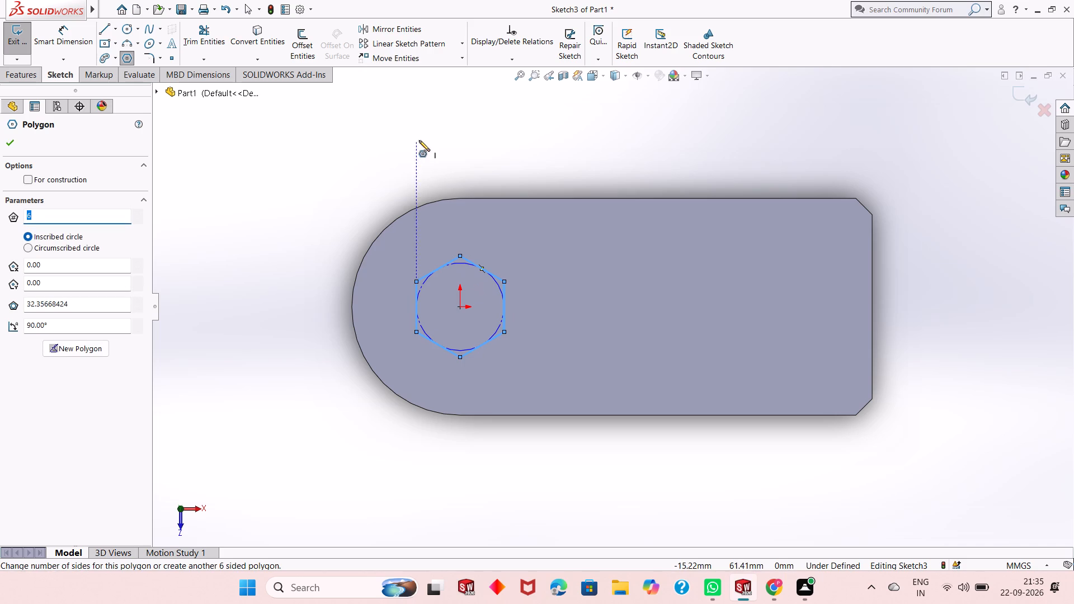
left_click(10, 146)
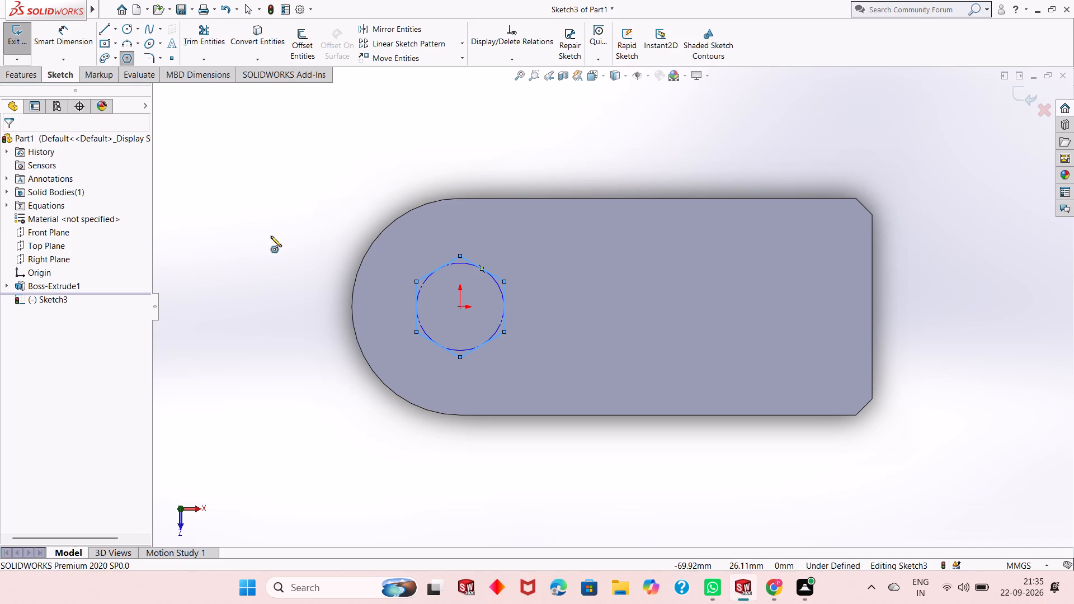
Extrude the hexagon as a blind boss 50 mm upward from the plate's top face, merged with the plate.
left_click(22, 79)
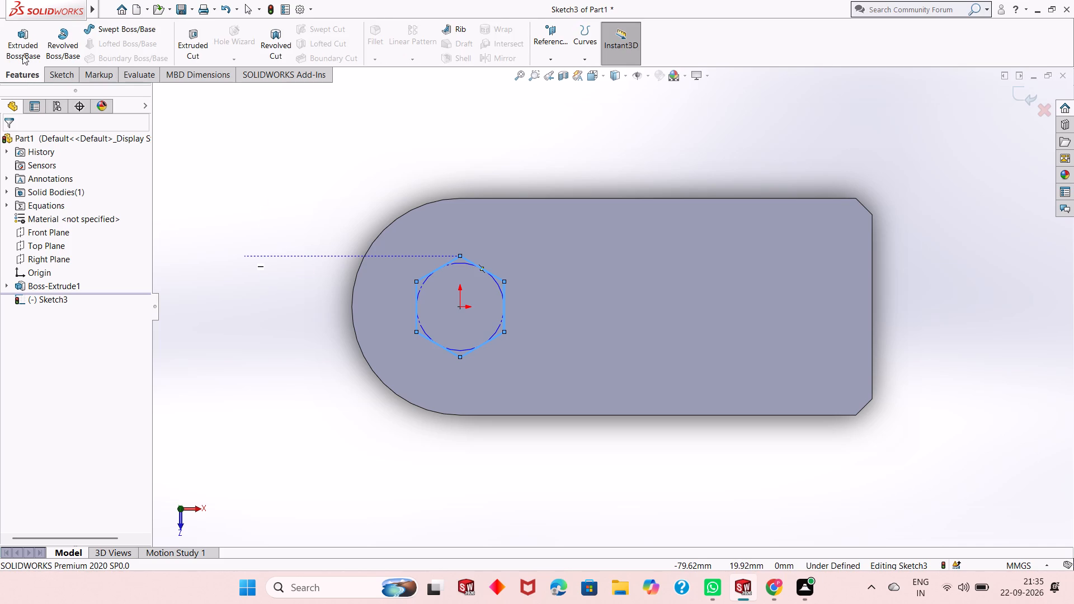
left_click(22, 54)
middle_click_drag(542, 427, 521, 294)
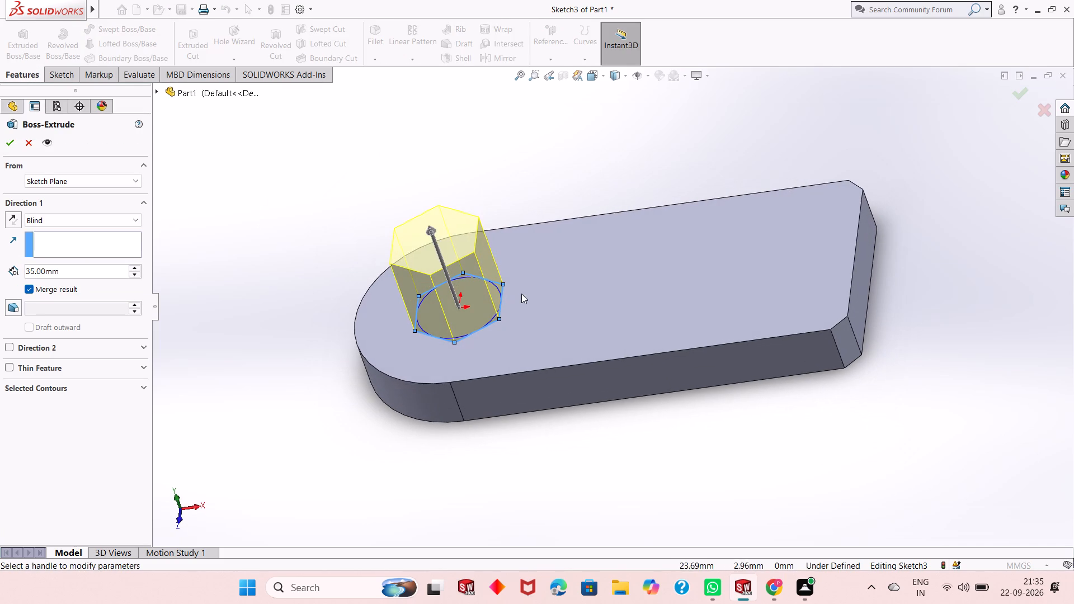
double_click(83, 275)
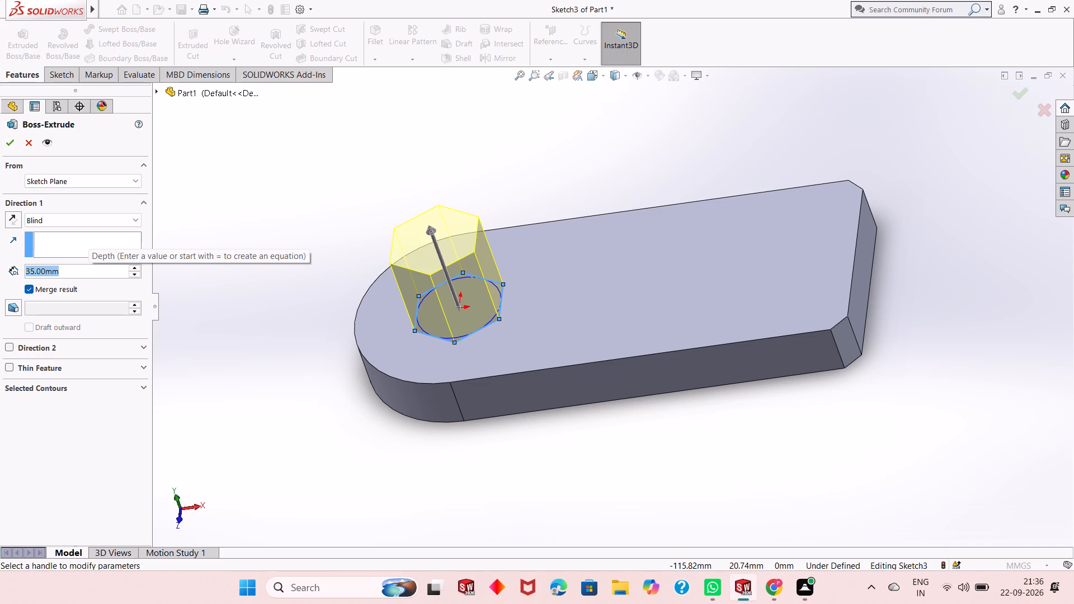
type("50")
key("Return")
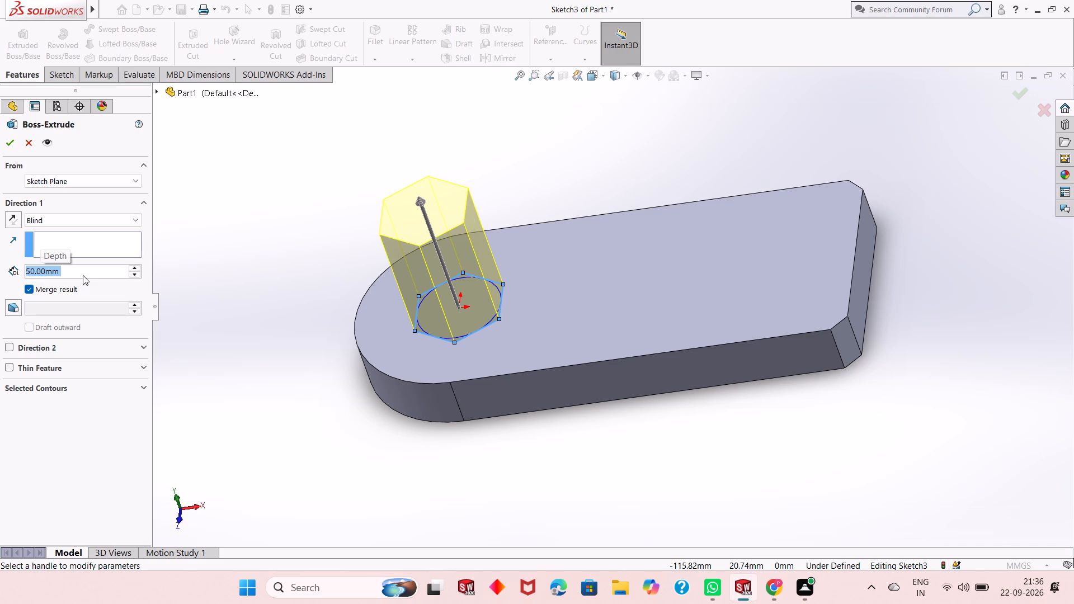
left_click(15, 146)
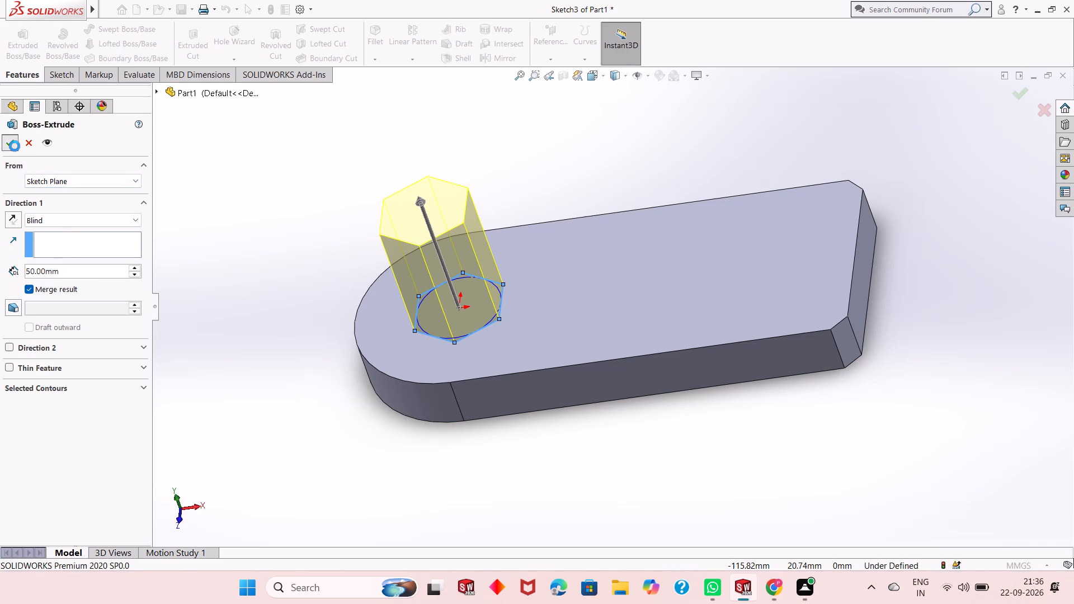
left_click(235, 346)
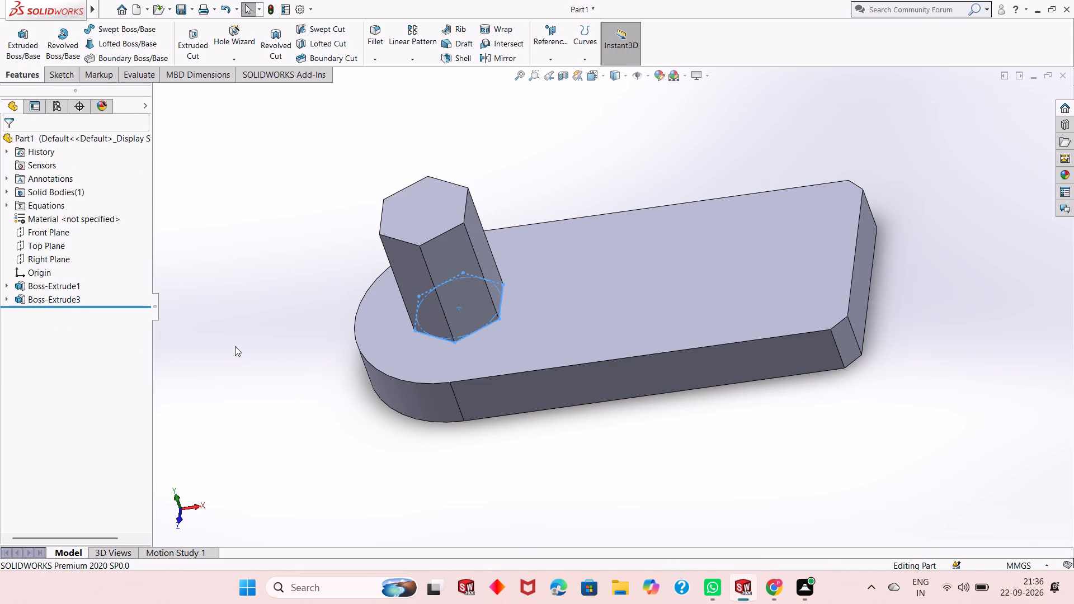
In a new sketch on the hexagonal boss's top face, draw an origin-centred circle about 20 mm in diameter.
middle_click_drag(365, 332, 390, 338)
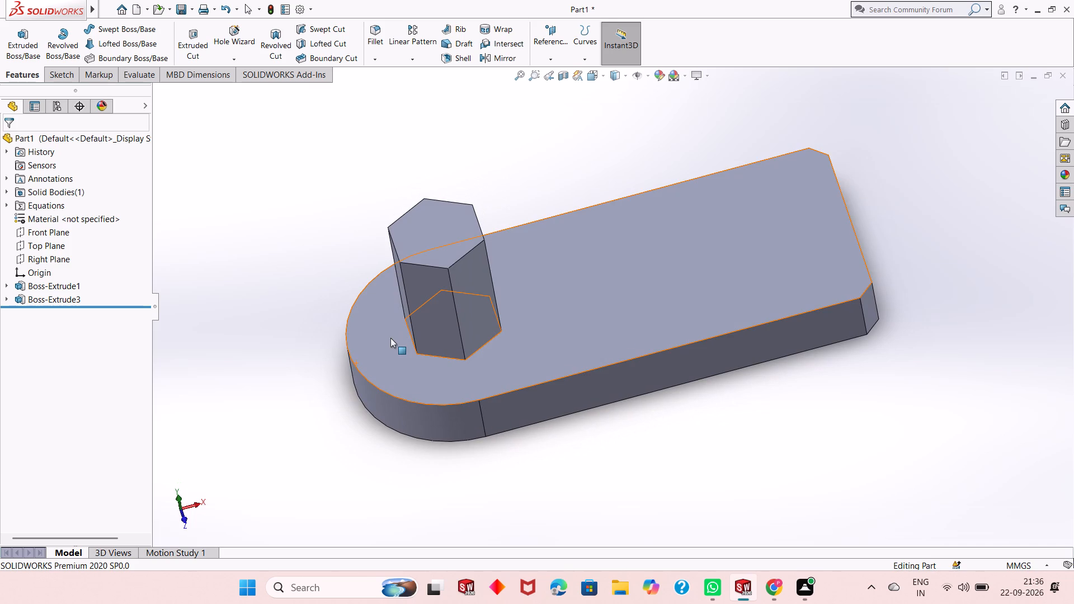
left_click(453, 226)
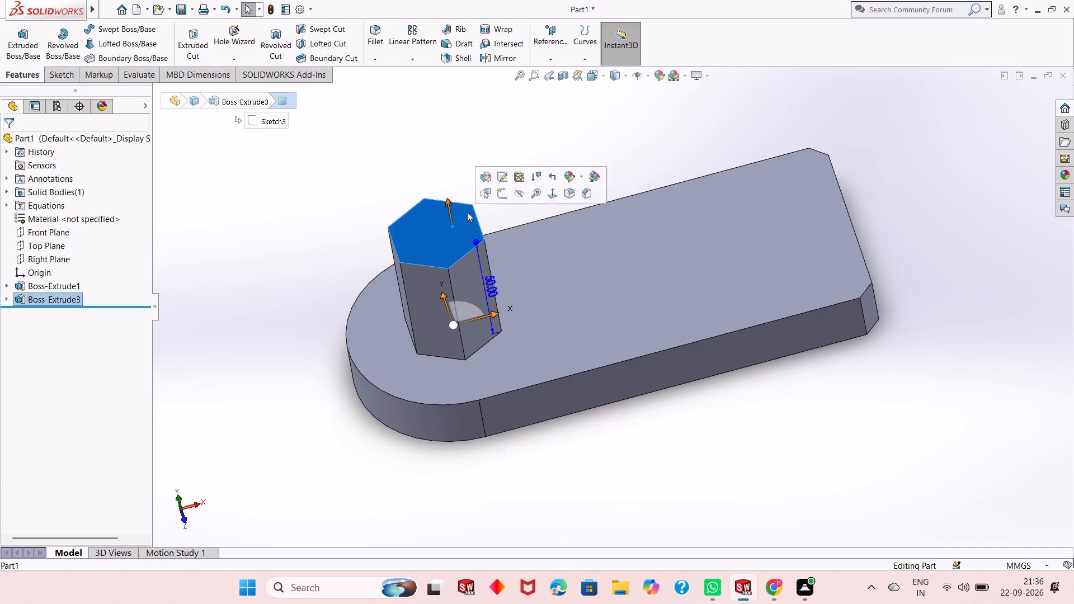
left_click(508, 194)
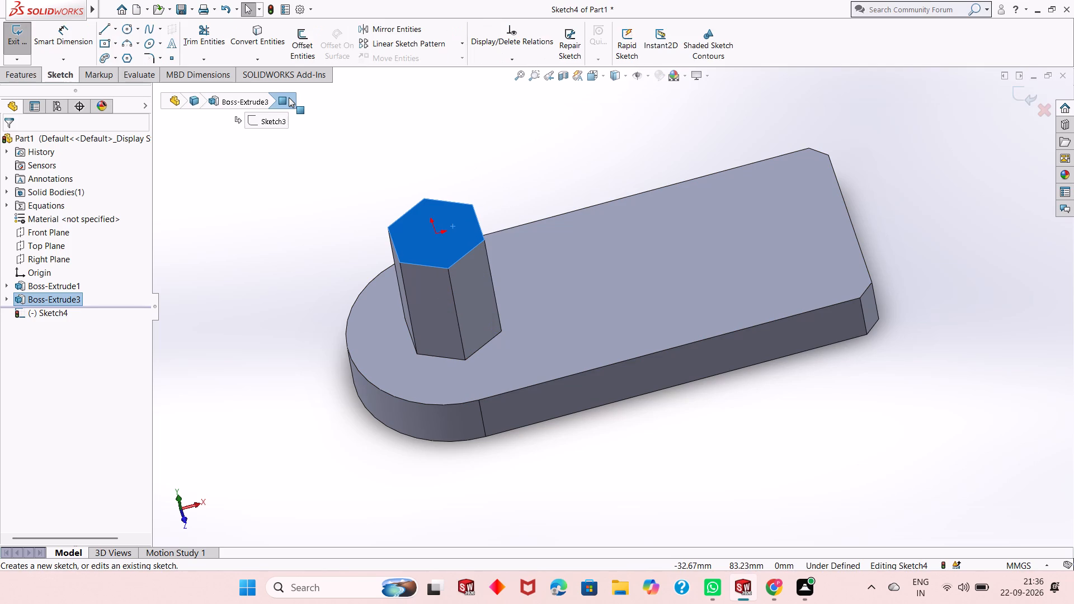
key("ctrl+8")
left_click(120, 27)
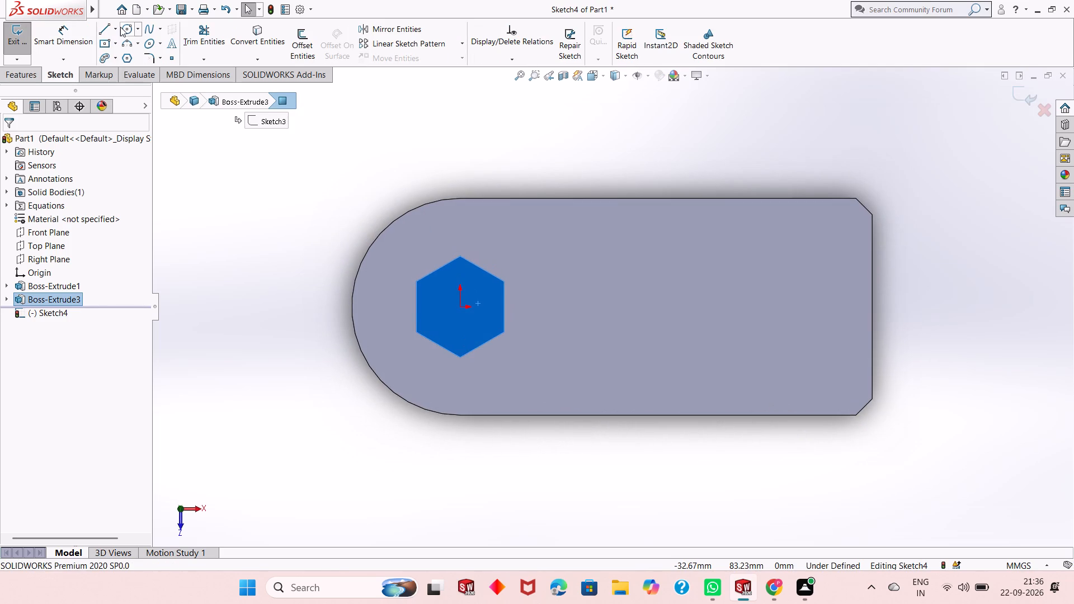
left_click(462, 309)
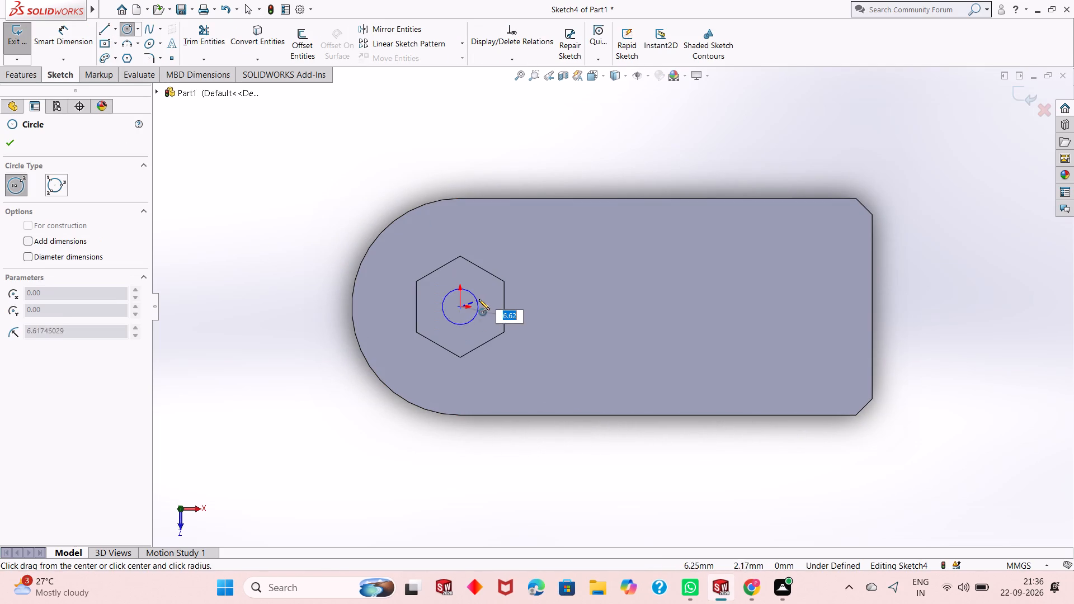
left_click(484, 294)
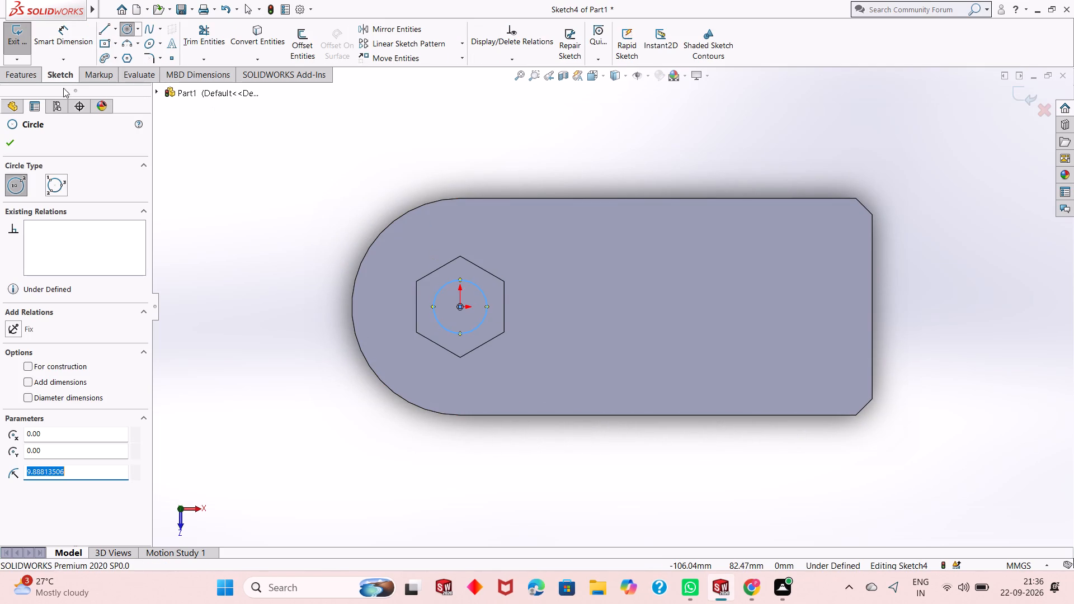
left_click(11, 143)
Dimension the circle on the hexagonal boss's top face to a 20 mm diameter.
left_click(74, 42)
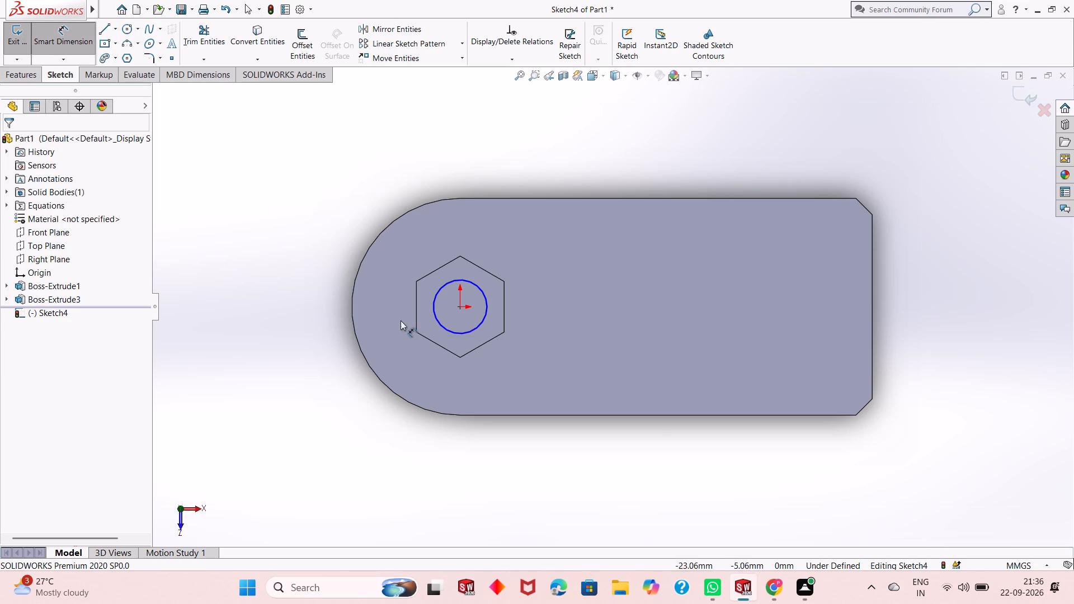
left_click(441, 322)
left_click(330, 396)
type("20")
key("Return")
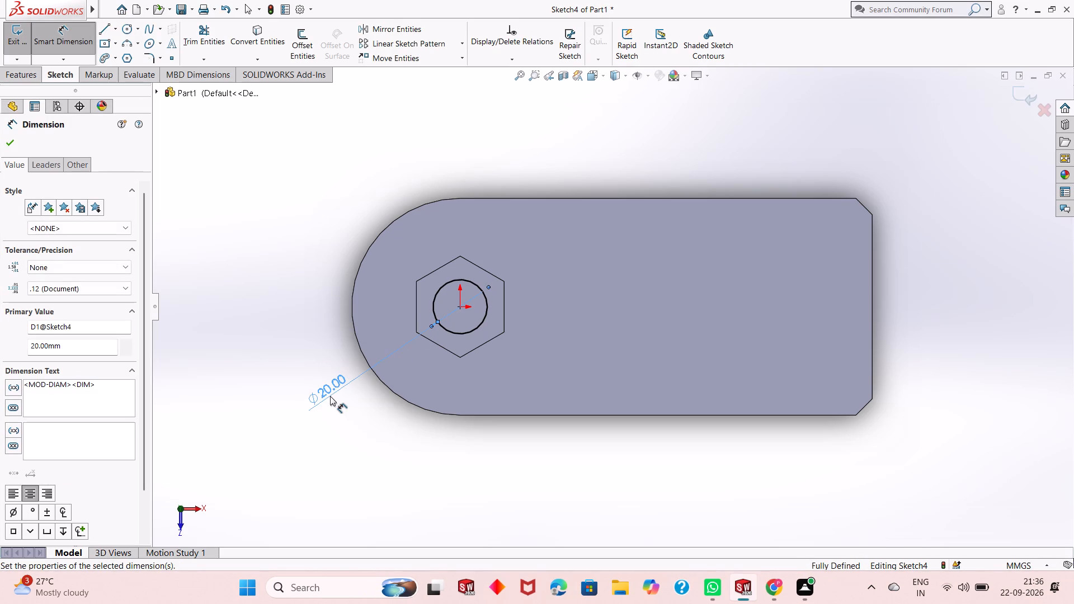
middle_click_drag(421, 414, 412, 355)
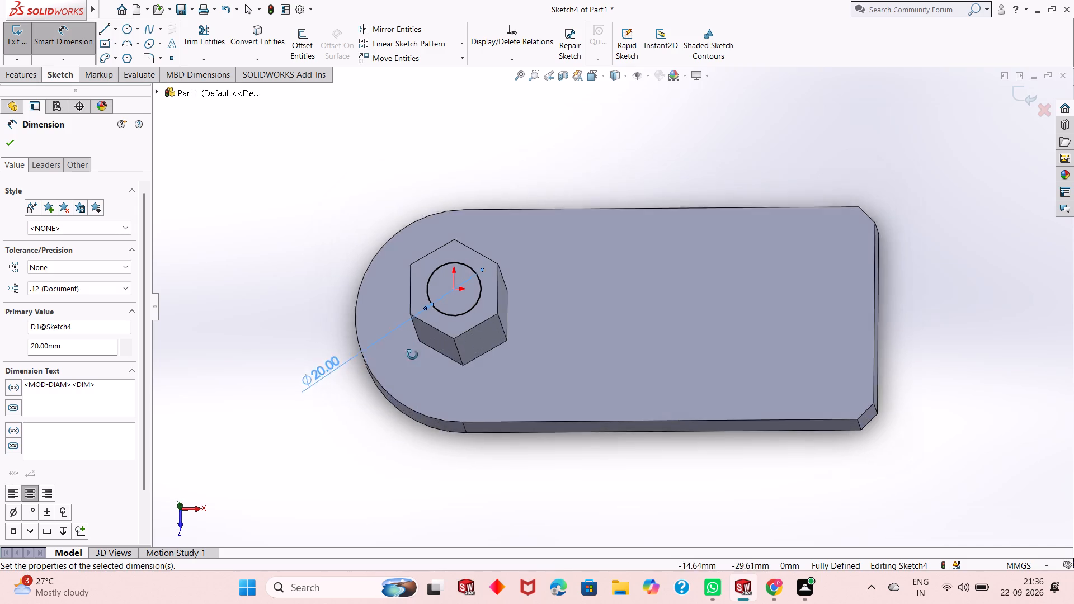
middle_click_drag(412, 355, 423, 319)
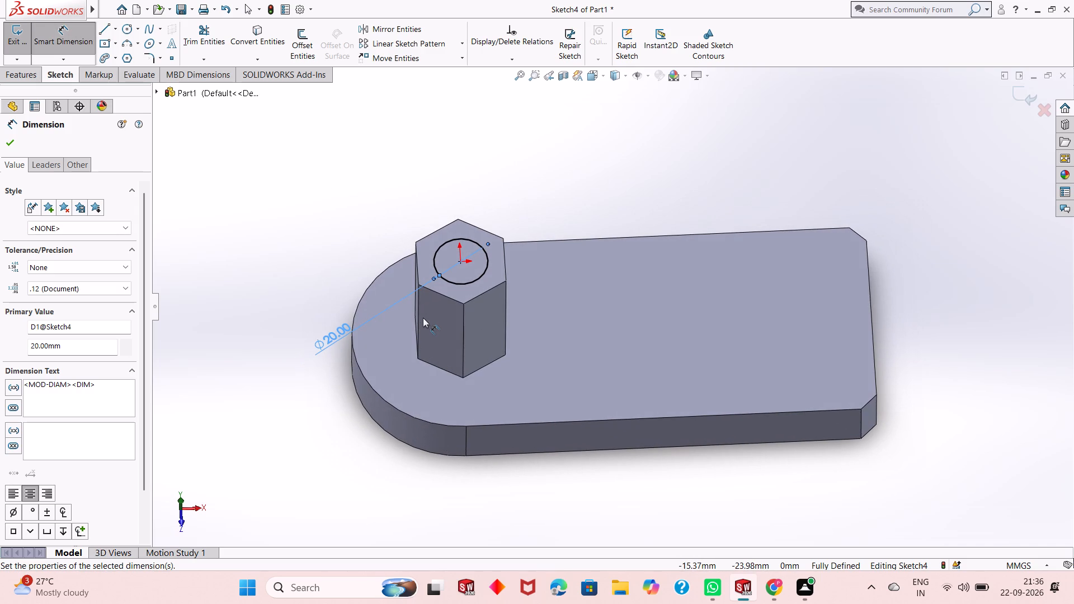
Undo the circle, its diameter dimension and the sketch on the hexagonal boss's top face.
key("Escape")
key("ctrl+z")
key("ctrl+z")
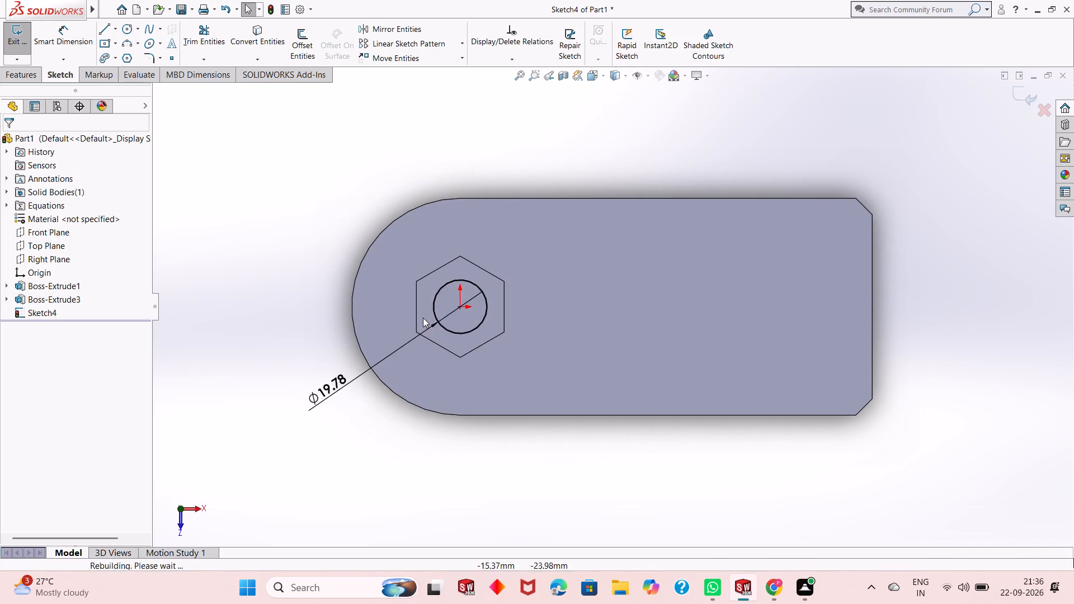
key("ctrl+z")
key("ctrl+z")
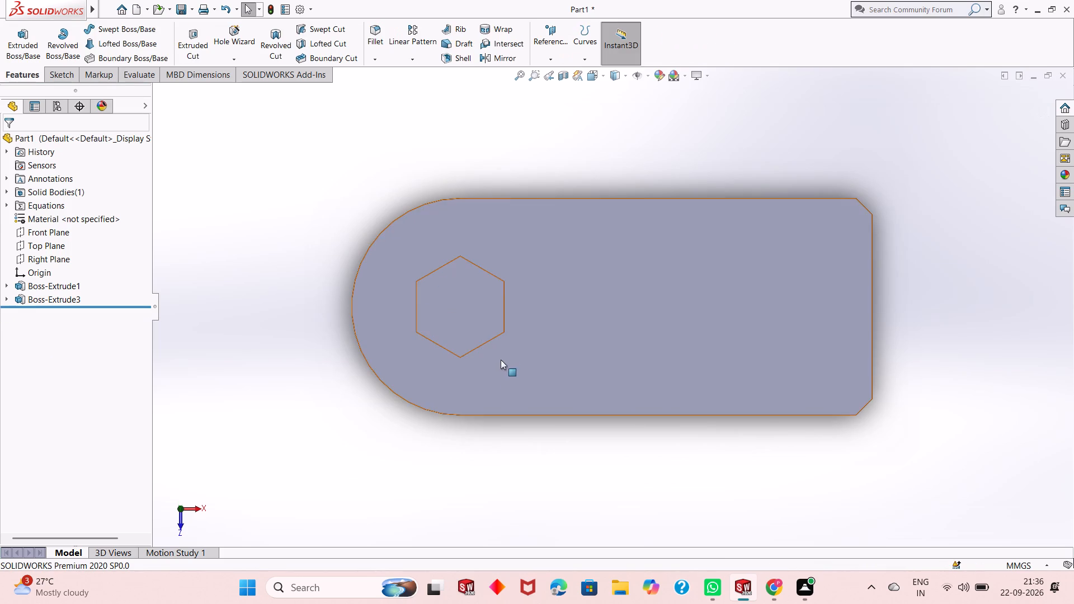
Start a new sketch on the hexagonal boss's front side face nearest the plate's rounded end, viewed straight on.
middle_click_drag(490, 381, 441, 177)
middle_click_drag(489, 312, 541, 336)
left_click(450, 371)
left_click(503, 336)
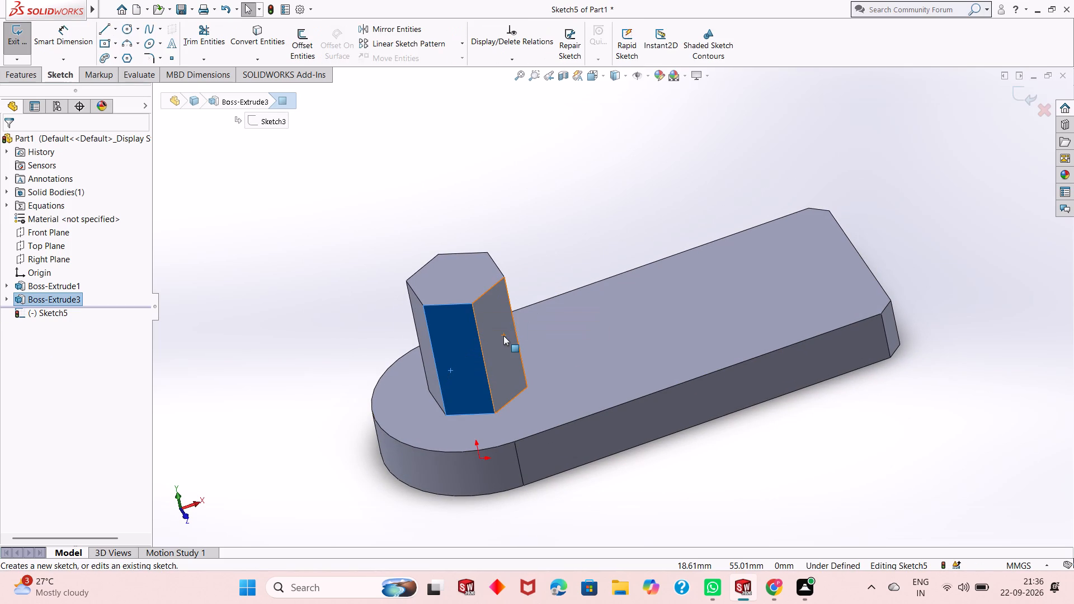
key("ctrl+8")
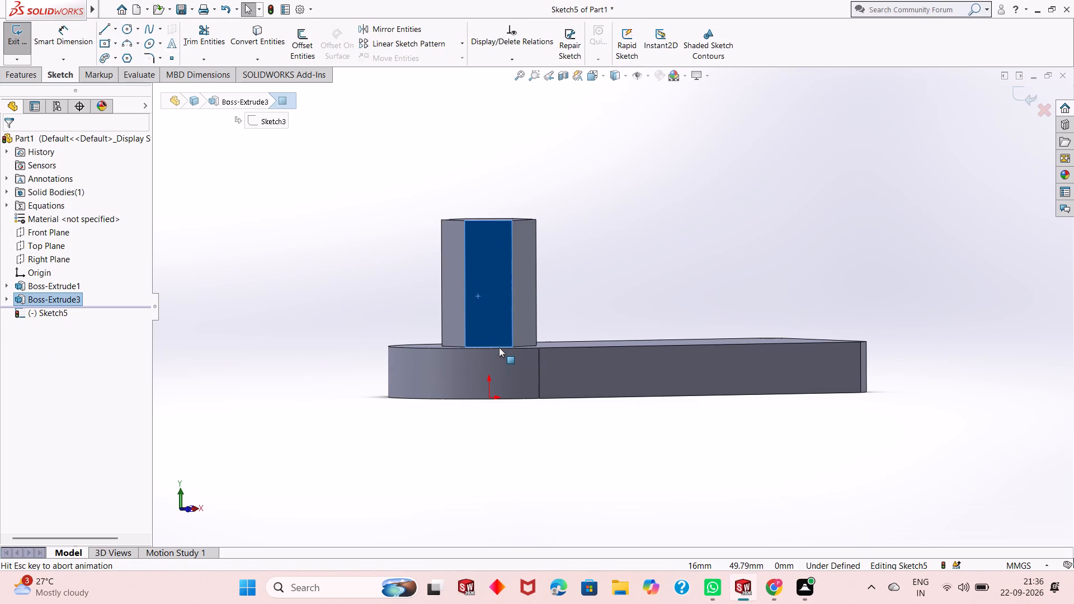
key("Escape")
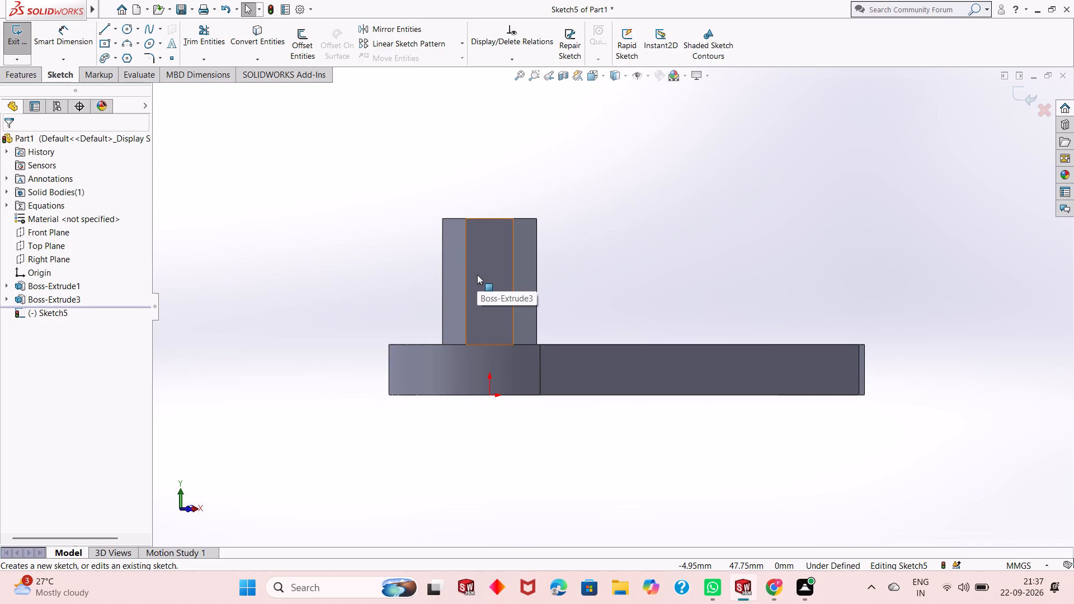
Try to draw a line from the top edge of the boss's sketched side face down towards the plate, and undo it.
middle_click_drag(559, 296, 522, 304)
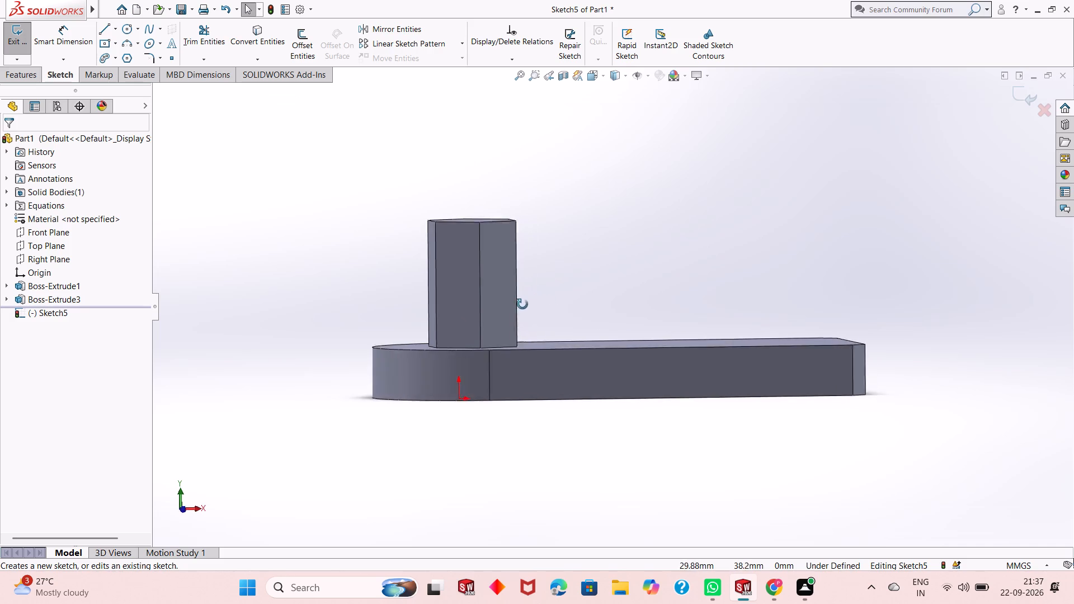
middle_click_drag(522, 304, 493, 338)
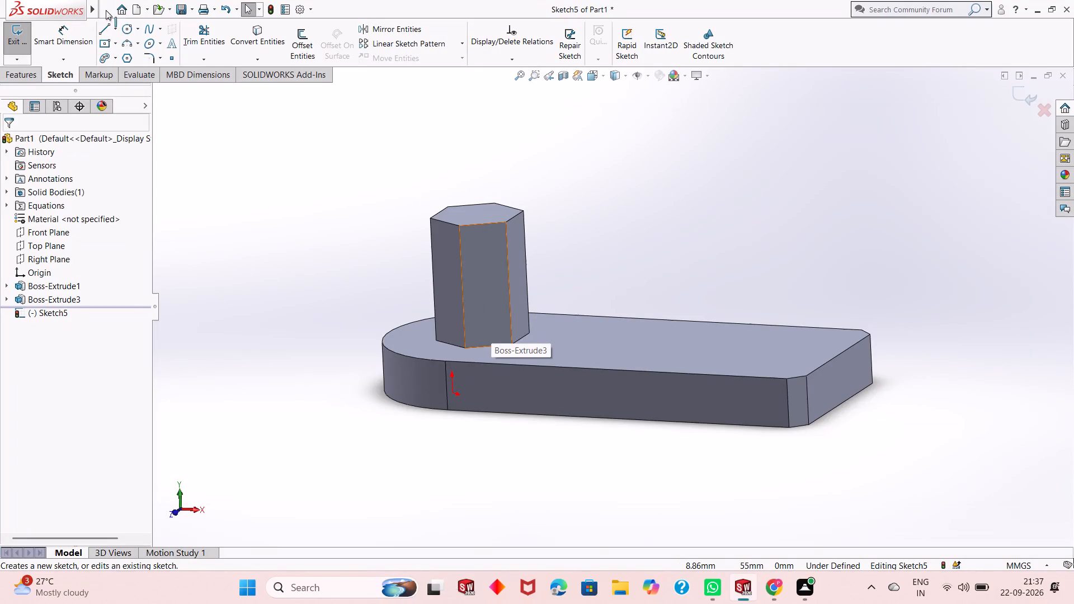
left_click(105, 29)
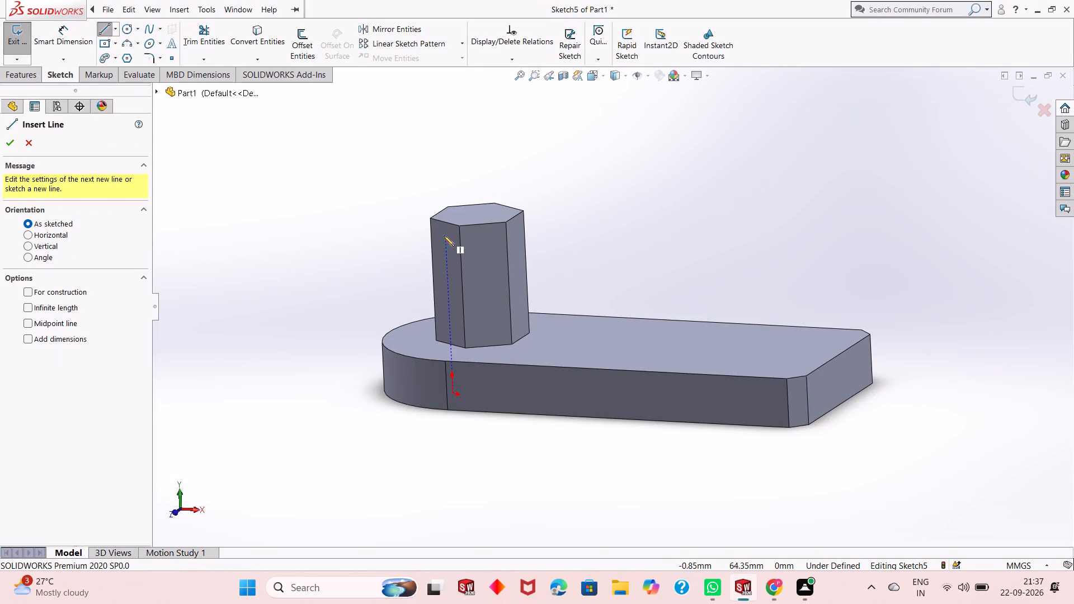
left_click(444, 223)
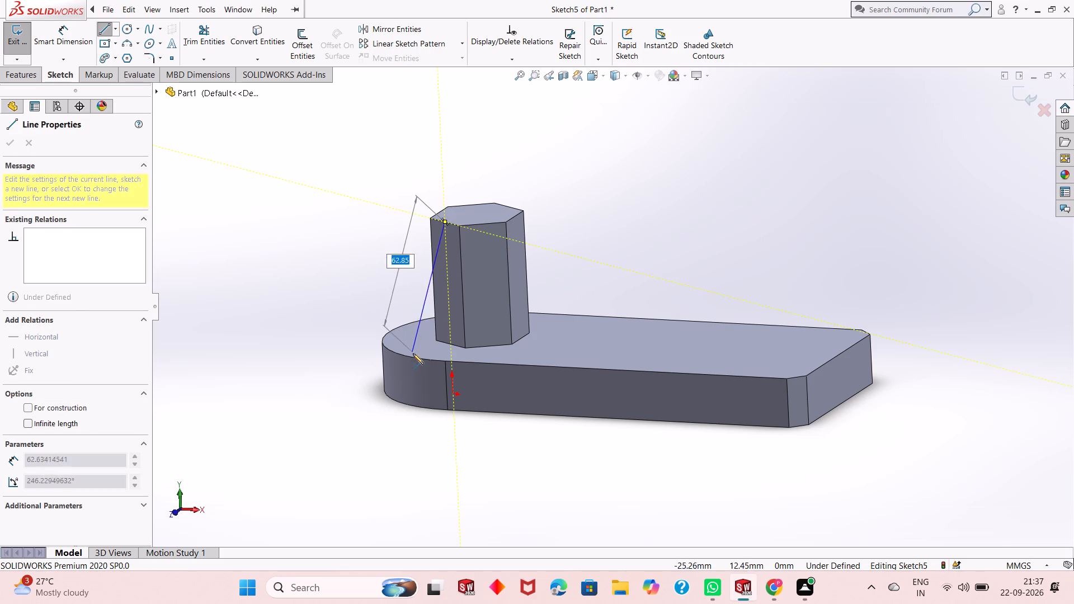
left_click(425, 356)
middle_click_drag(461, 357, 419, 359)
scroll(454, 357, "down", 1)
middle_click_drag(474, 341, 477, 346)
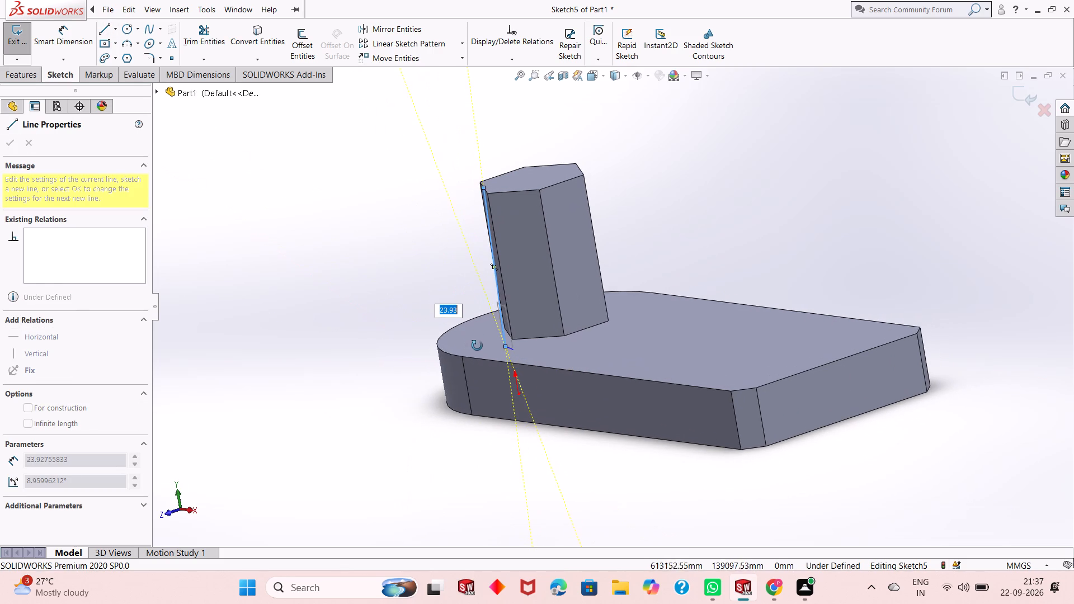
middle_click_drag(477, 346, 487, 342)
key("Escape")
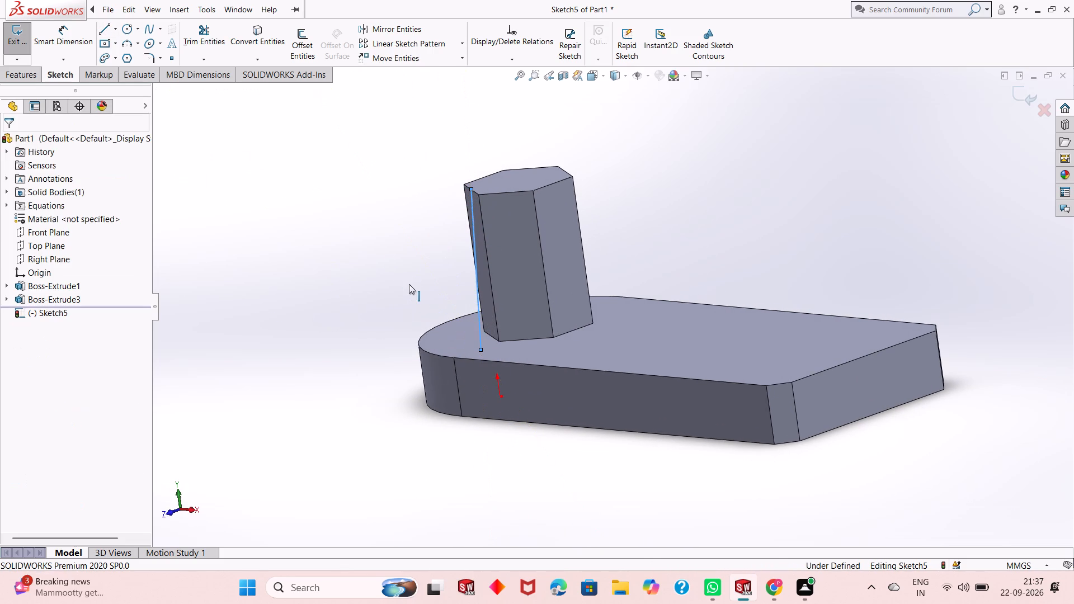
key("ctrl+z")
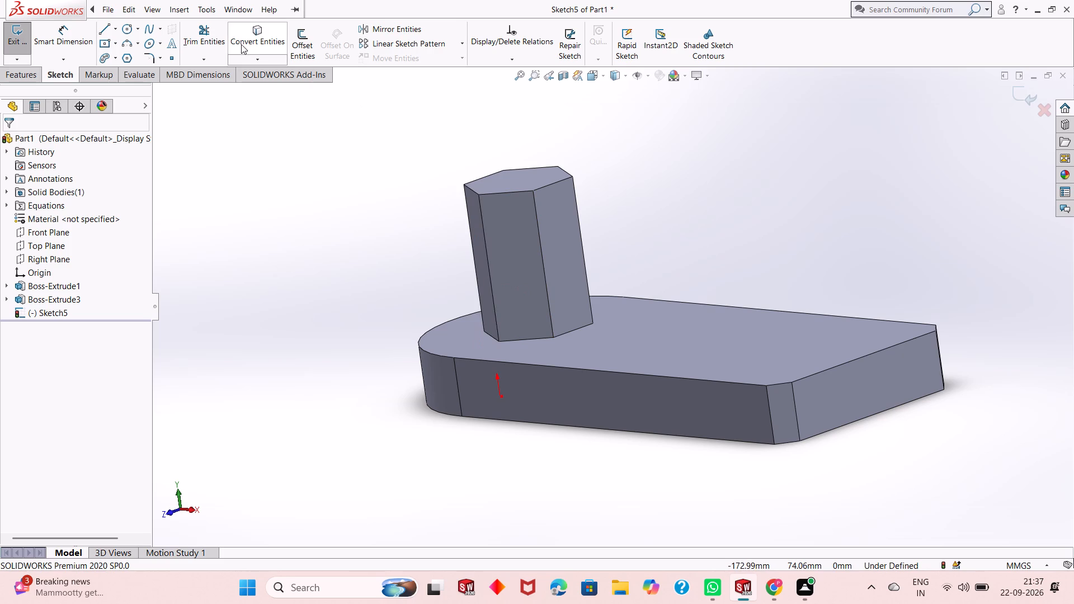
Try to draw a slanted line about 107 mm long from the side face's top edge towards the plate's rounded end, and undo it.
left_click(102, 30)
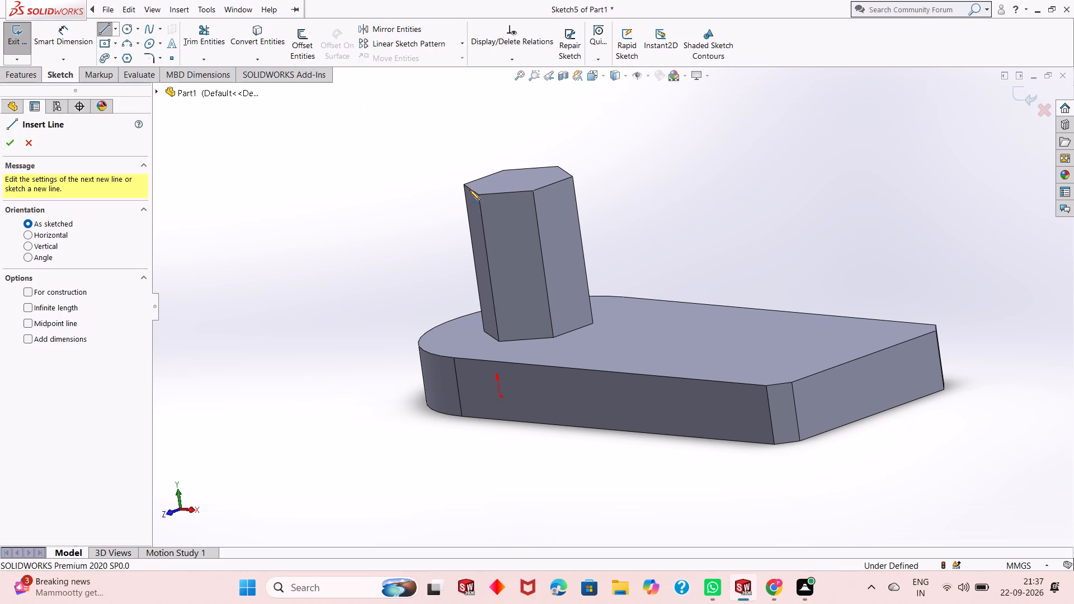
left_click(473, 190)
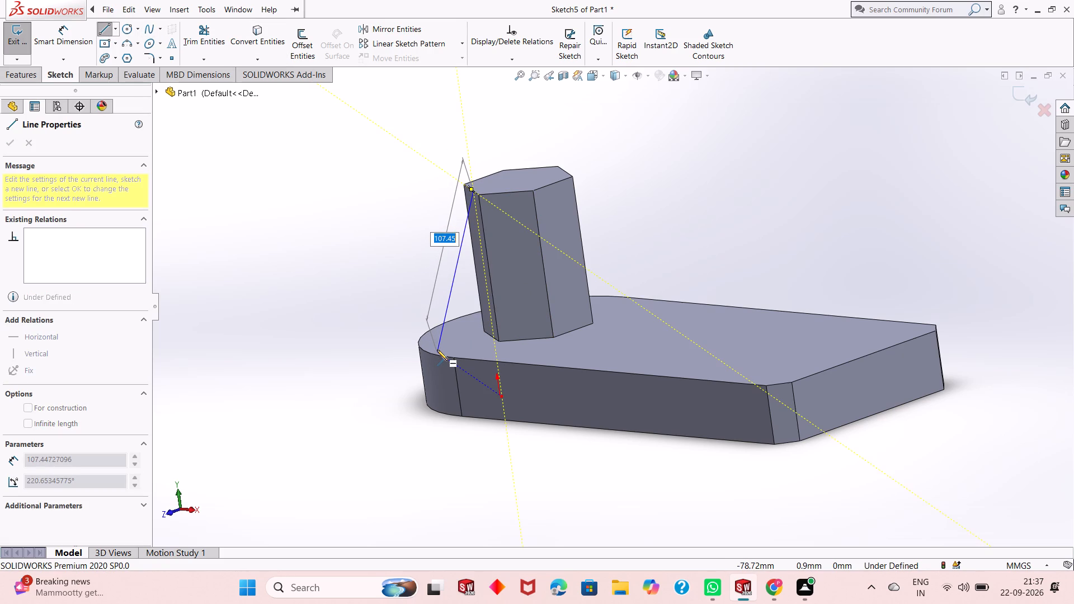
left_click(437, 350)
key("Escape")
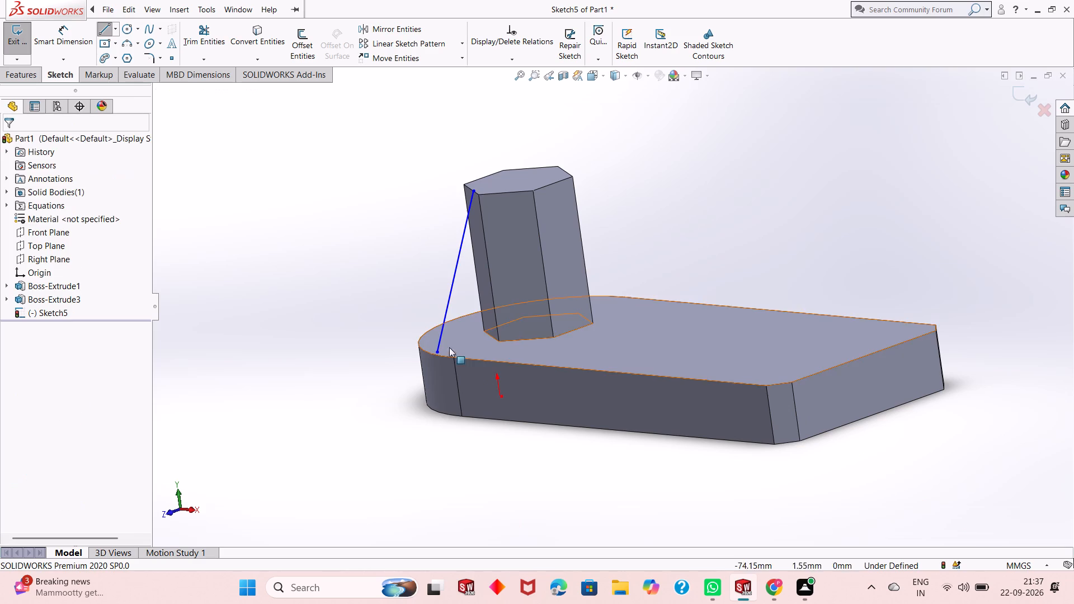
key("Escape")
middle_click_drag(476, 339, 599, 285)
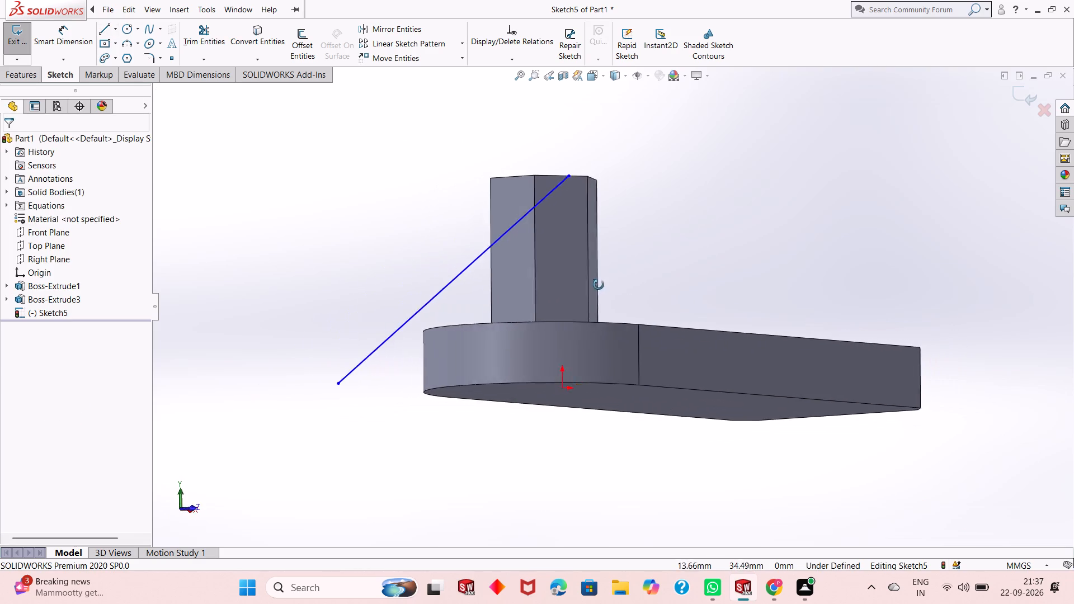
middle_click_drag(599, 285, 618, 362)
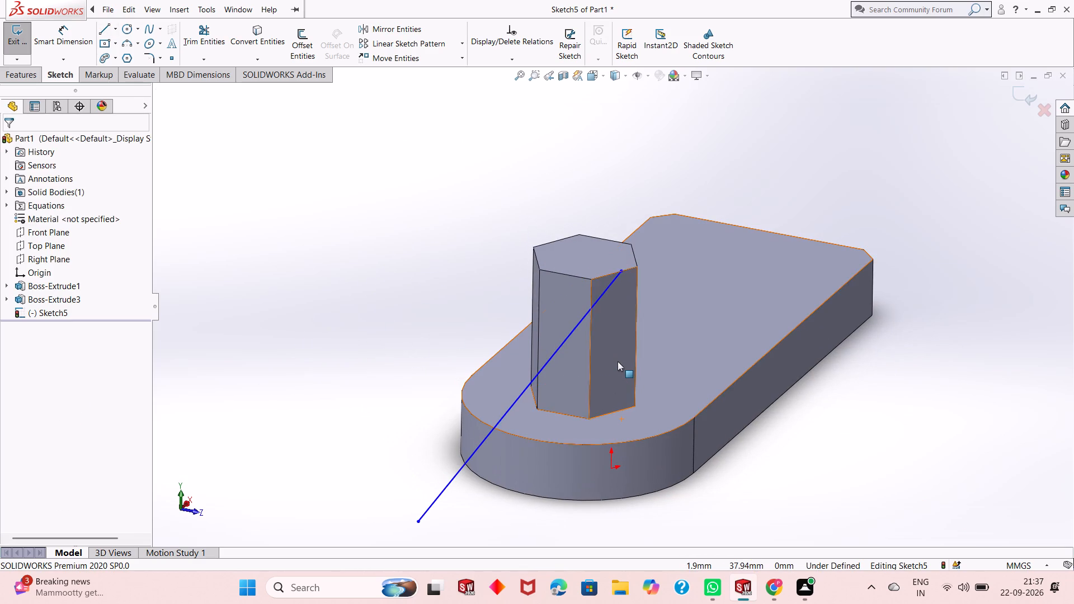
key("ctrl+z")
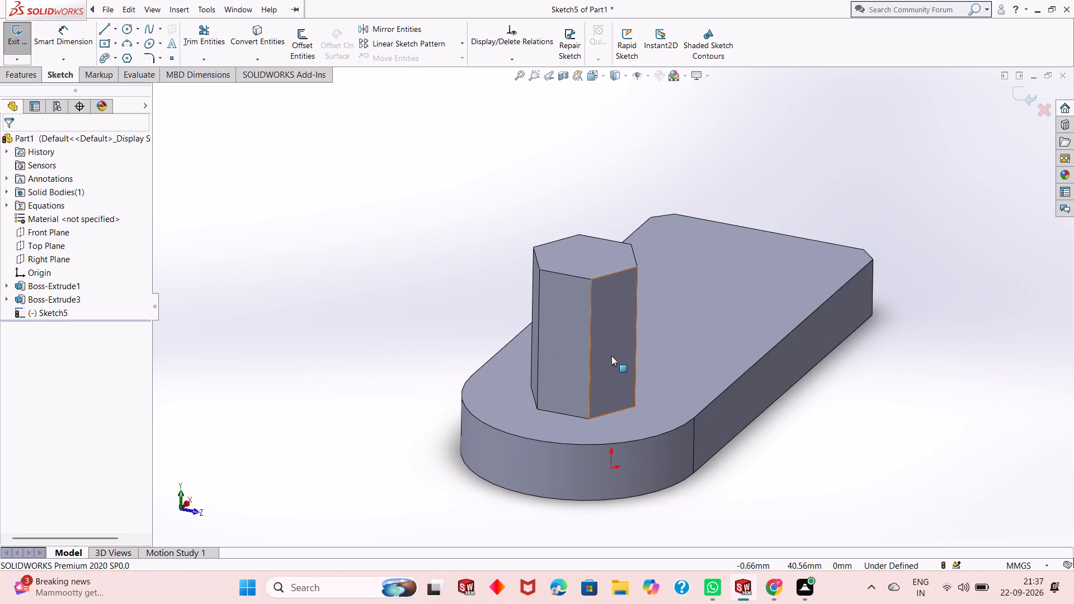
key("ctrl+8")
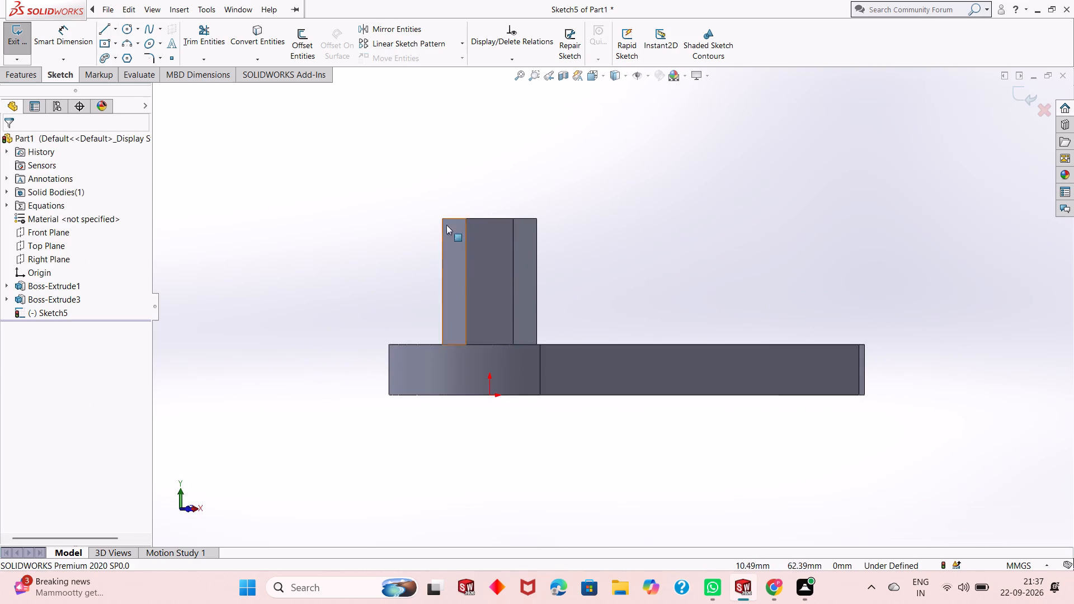
Draw a corner rectangle about 6.7 mm wide and 45 mm high on the boss's side face, ending on the face's bottom edge.
key("Escape")
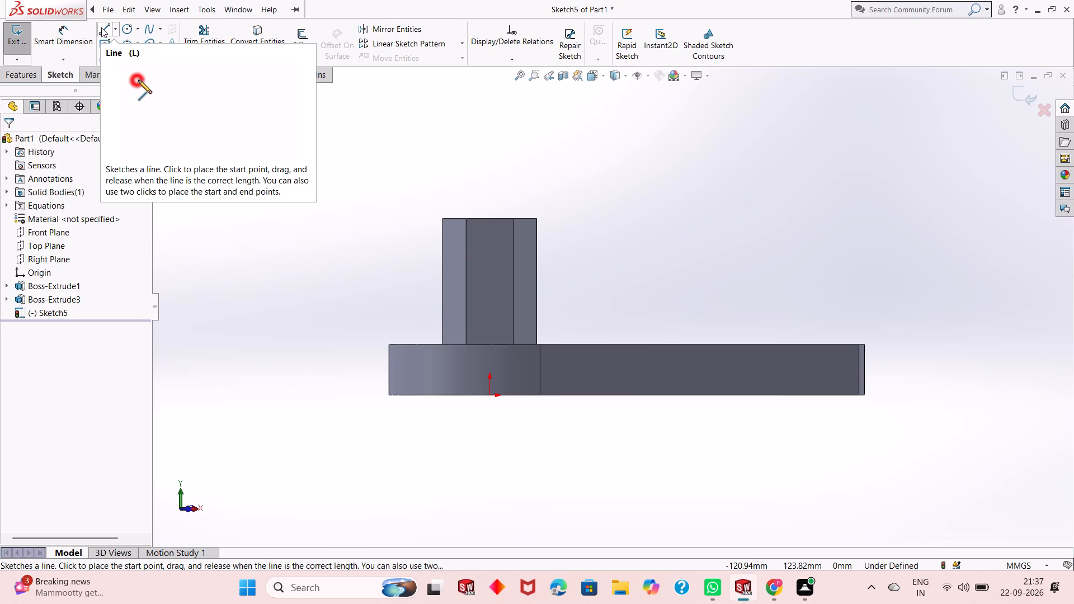
left_click(101, 27)
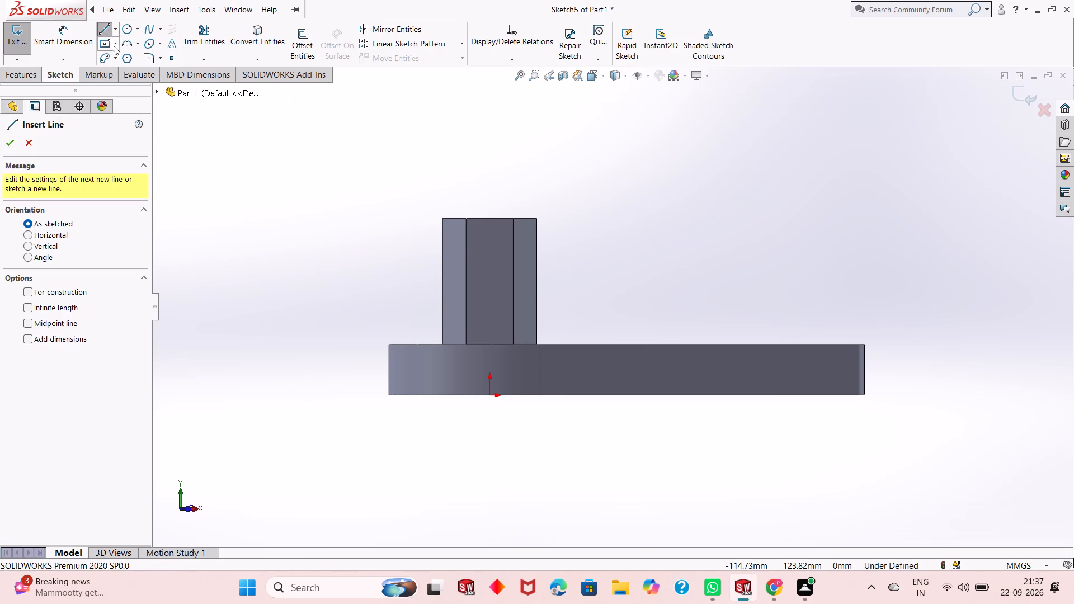
left_click(114, 46)
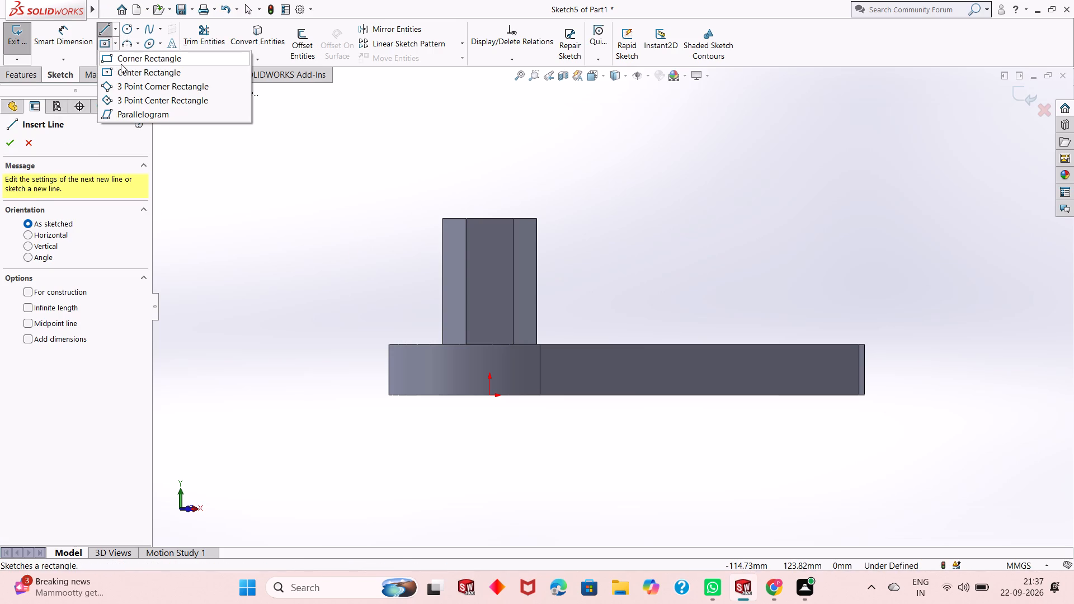
left_click(121, 64)
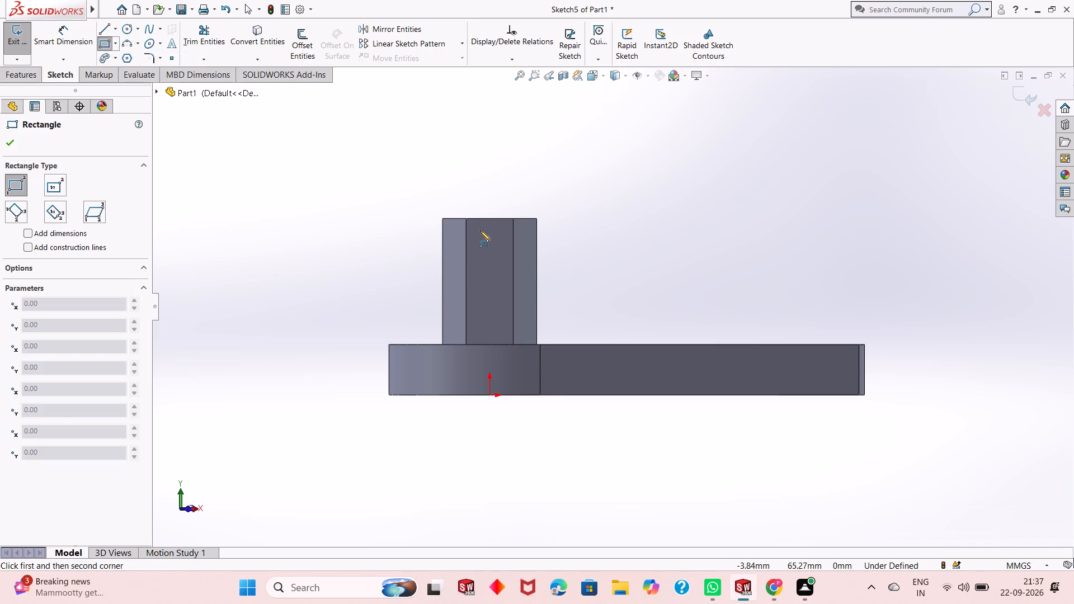
left_click(480, 230)
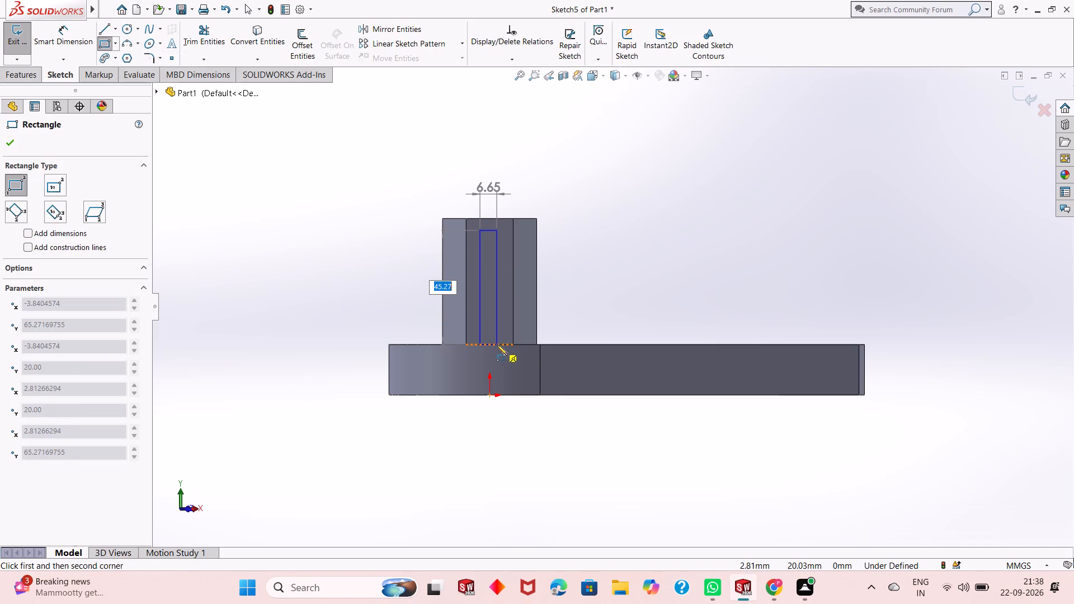
left_click(497, 345)
right_click(497, 345)
left_click(524, 350)
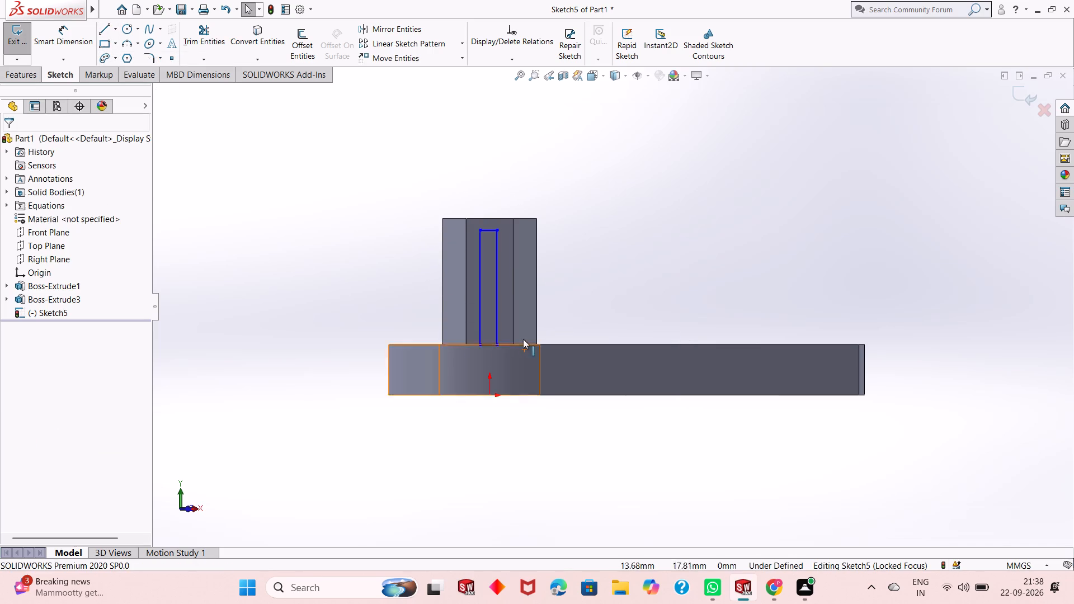
Dimension the rectangle's upper corner 4 mm horizontally from the midpoint of the side face's top edge.
left_click(82, 36)
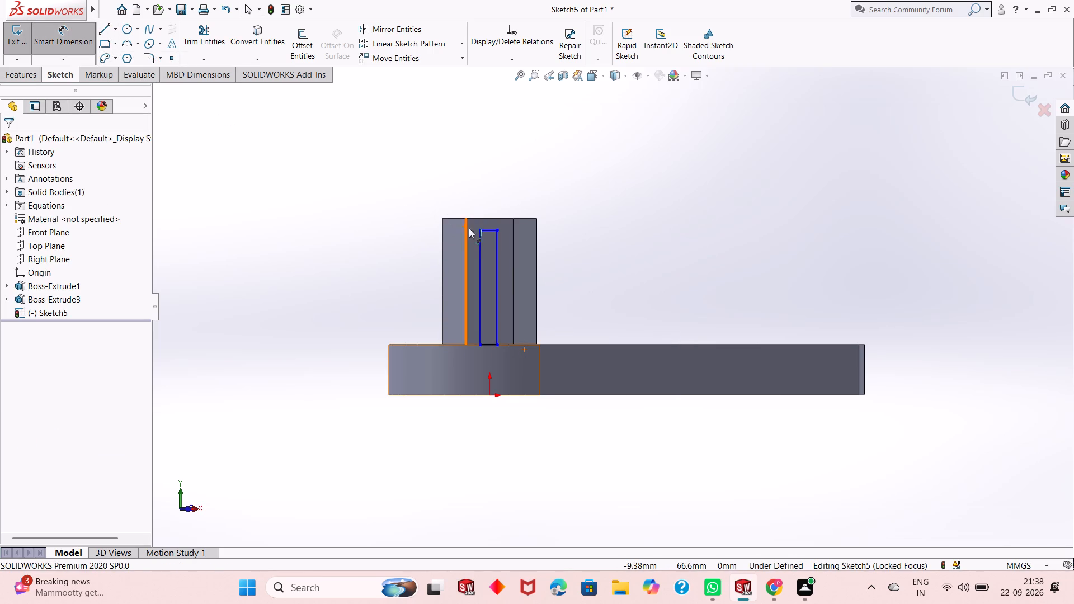
left_click(478, 232)
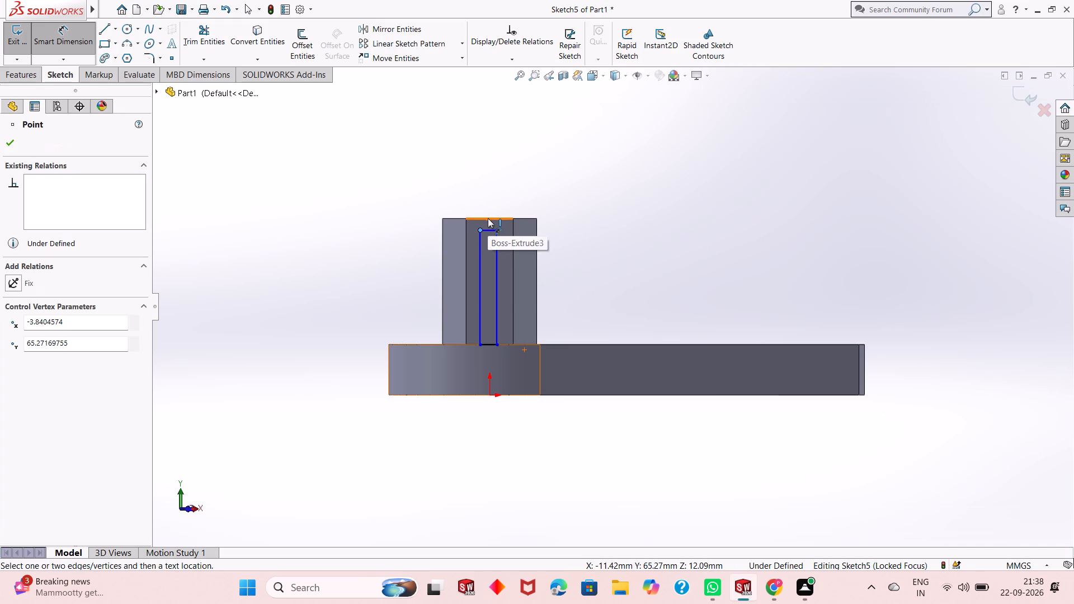
left_click(490, 219)
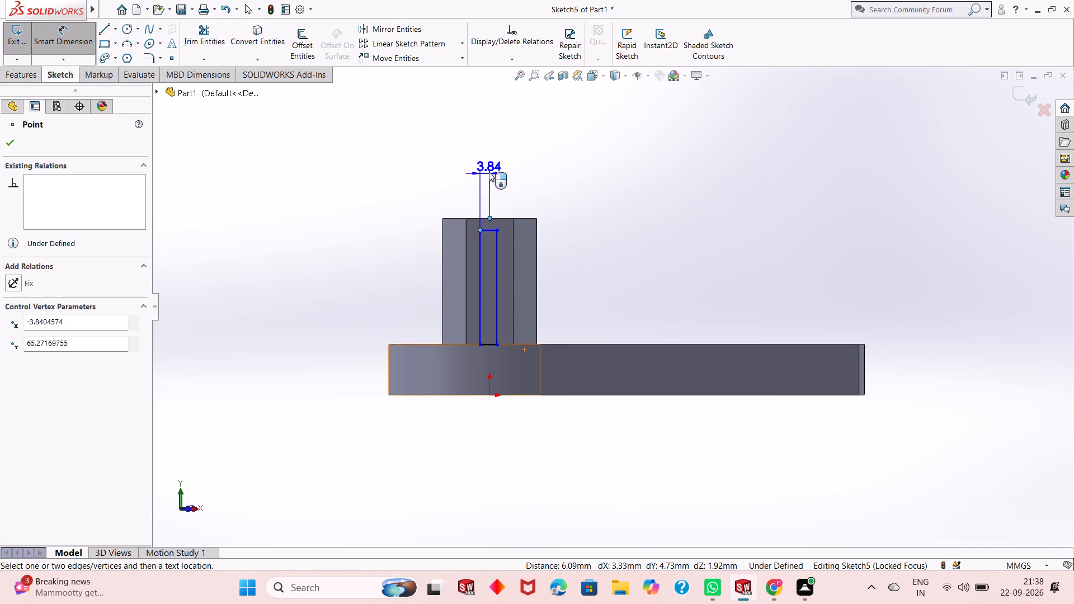
left_click(489, 166)
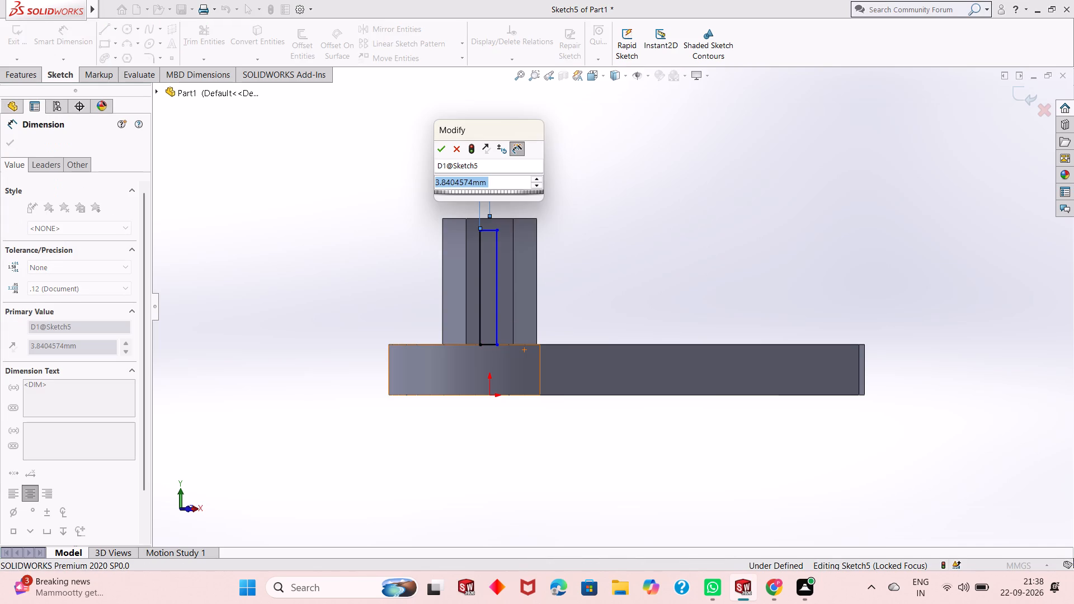
key("4")
key("Return")
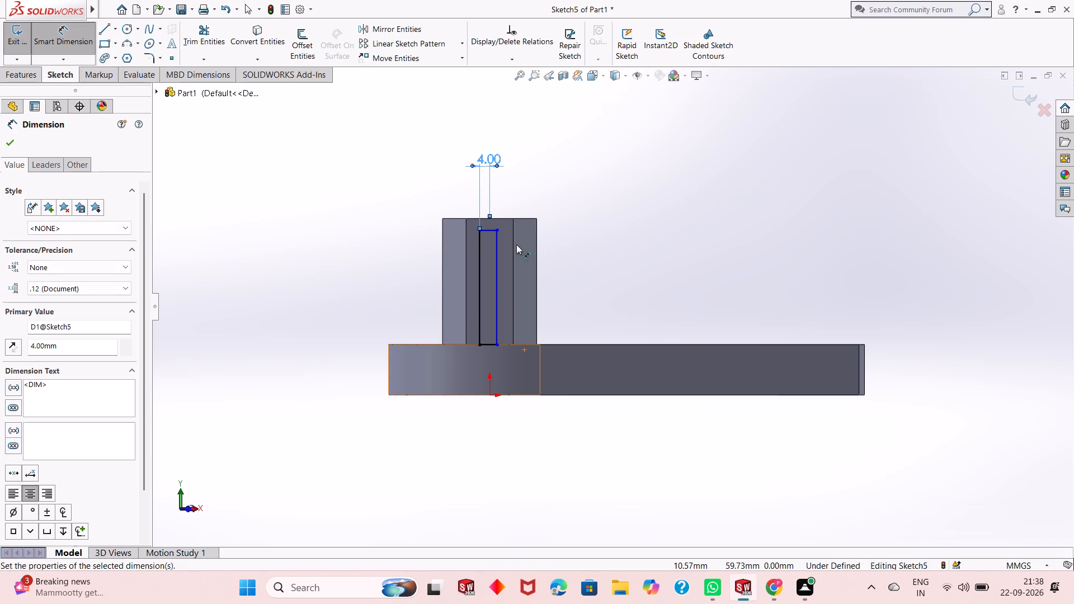
Dimension the rectangle's top edge to a width of 8 mm.
scroll(516, 244, "down", 2)
left_click(491, 230)
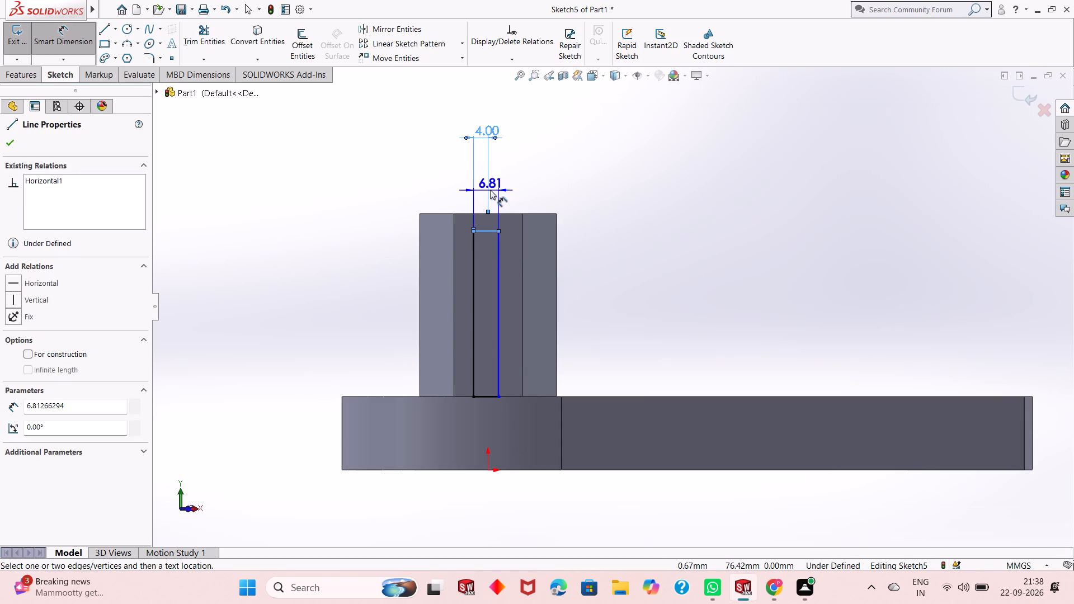
left_click(490, 190)
key("8")
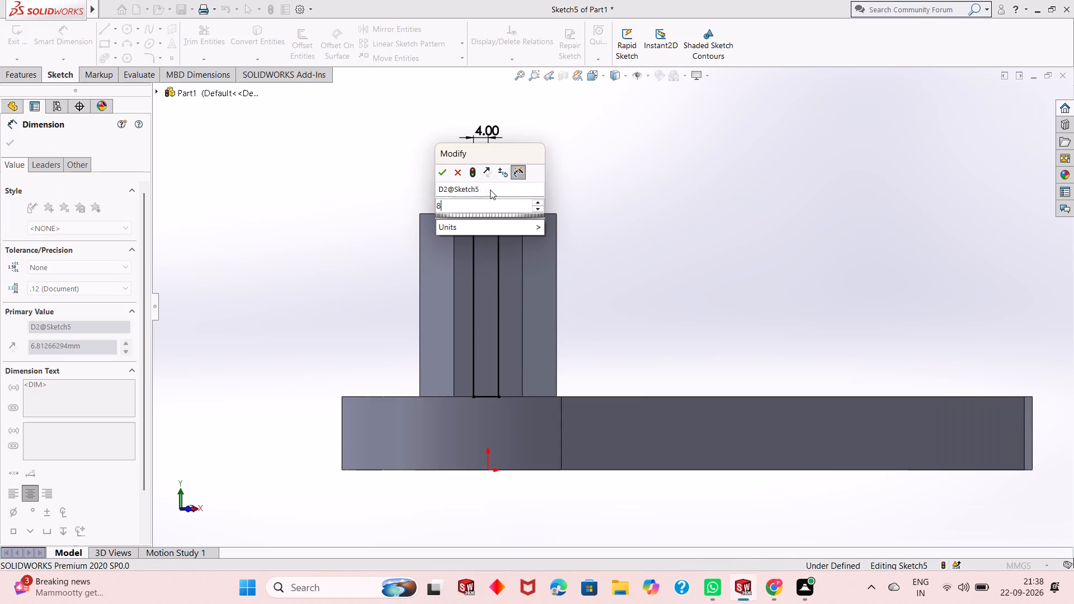
key("Return")
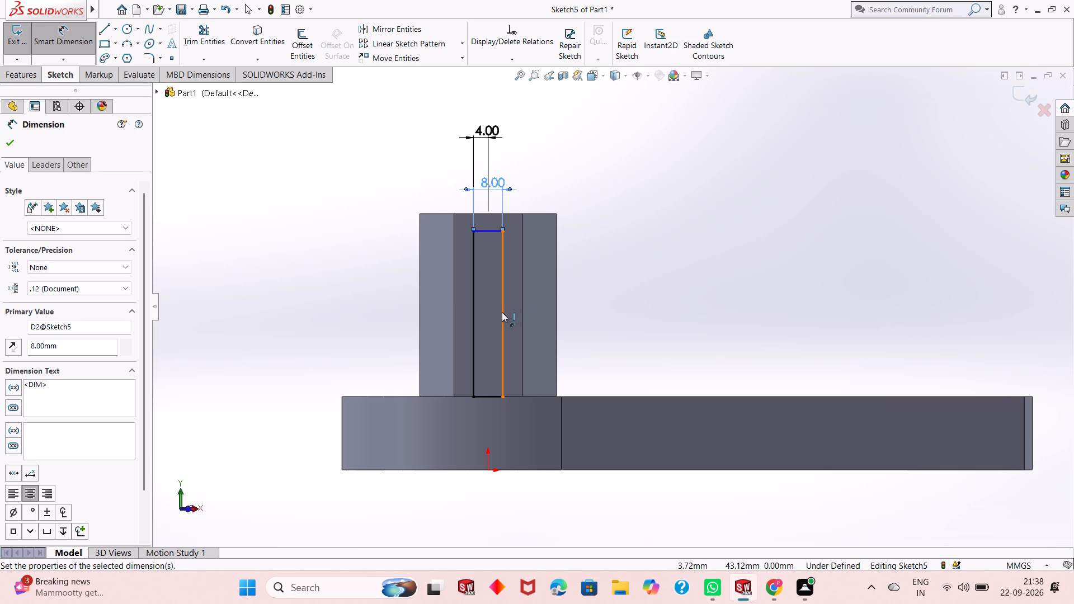
Dimension the rectangle's vertical side to a height of 40 mm and finish dimensioning.
left_click(502, 312)
left_click(652, 292)
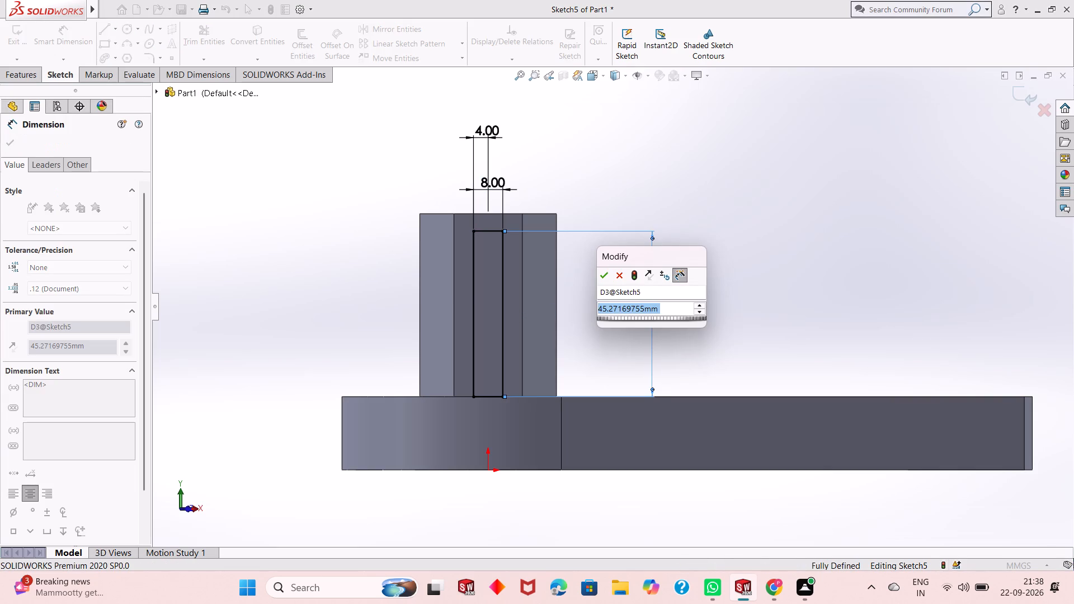
type("40")
key("Return")
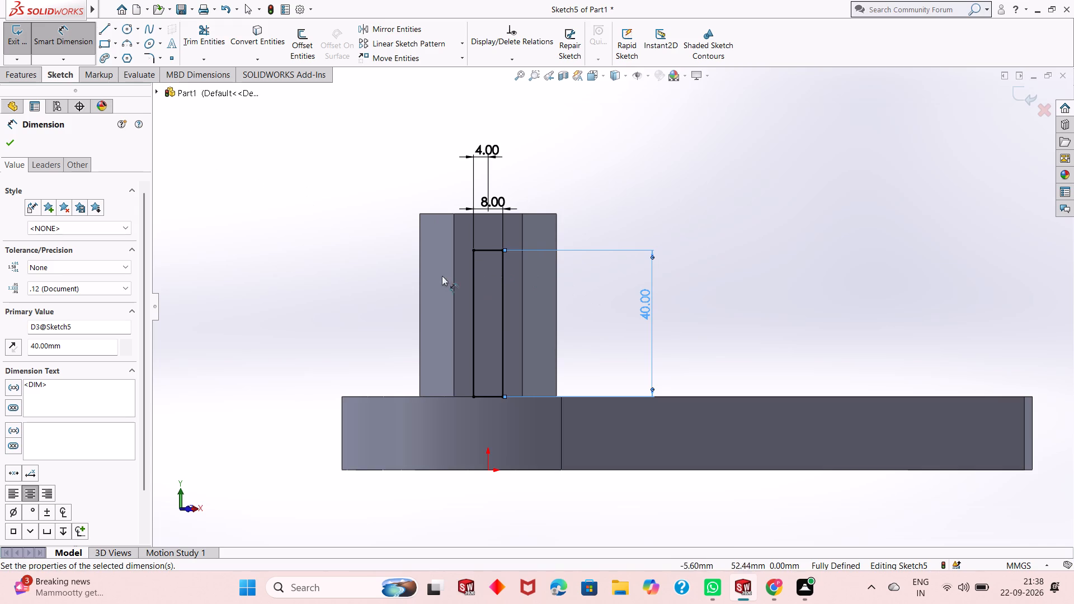
left_click(8, 141)
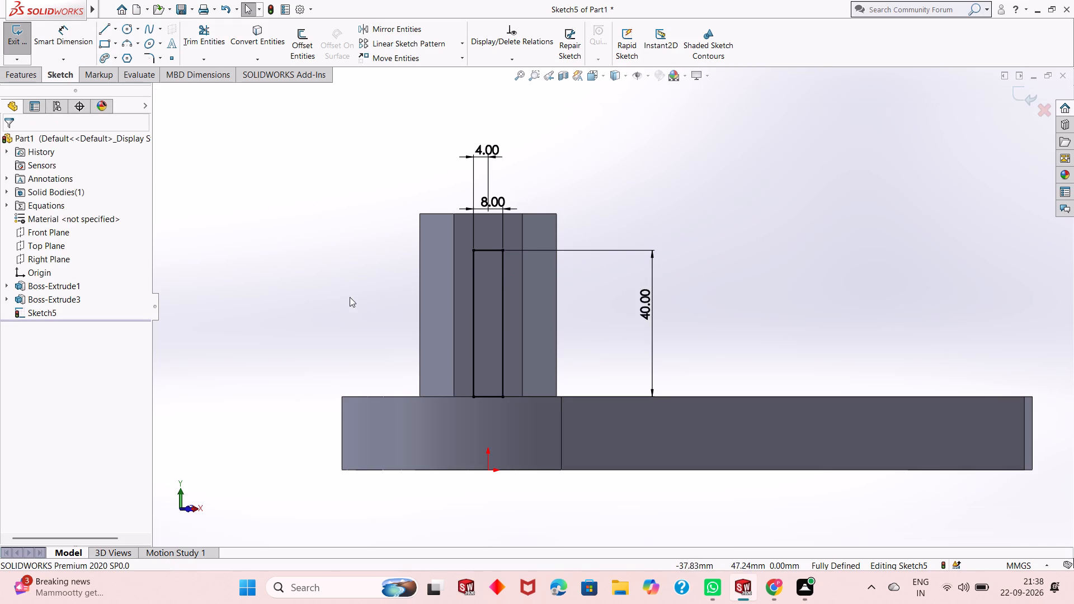
Examine the dimensioned rectangle on the hexagonal boss's side face from several angles and distances.
middle_click_drag(350, 298, 309, 341)
scroll(305, 328, "up", 1)
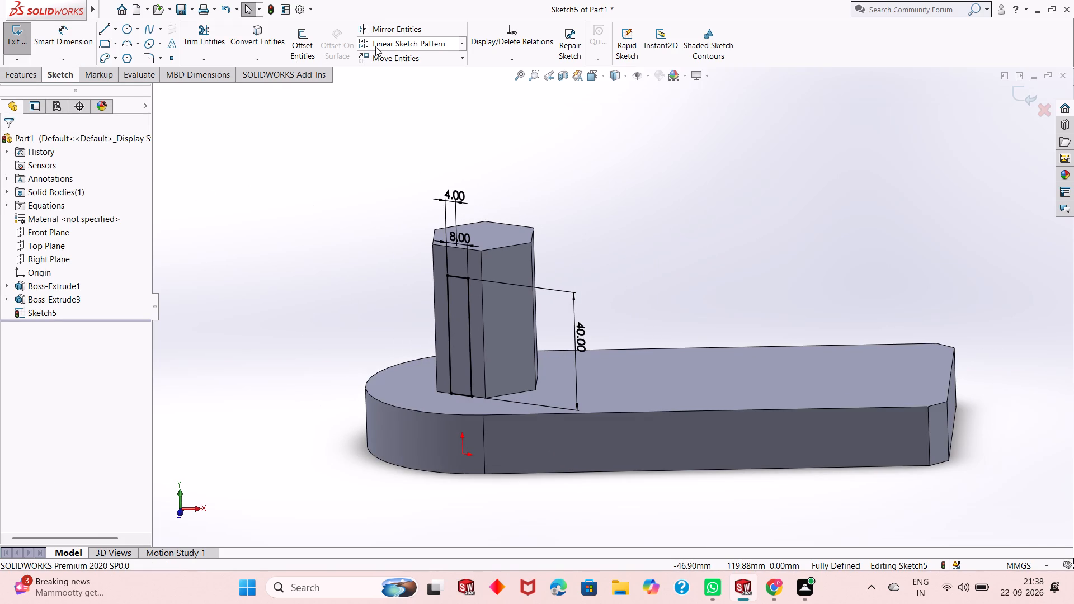
scroll(477, 350, "down", 3)
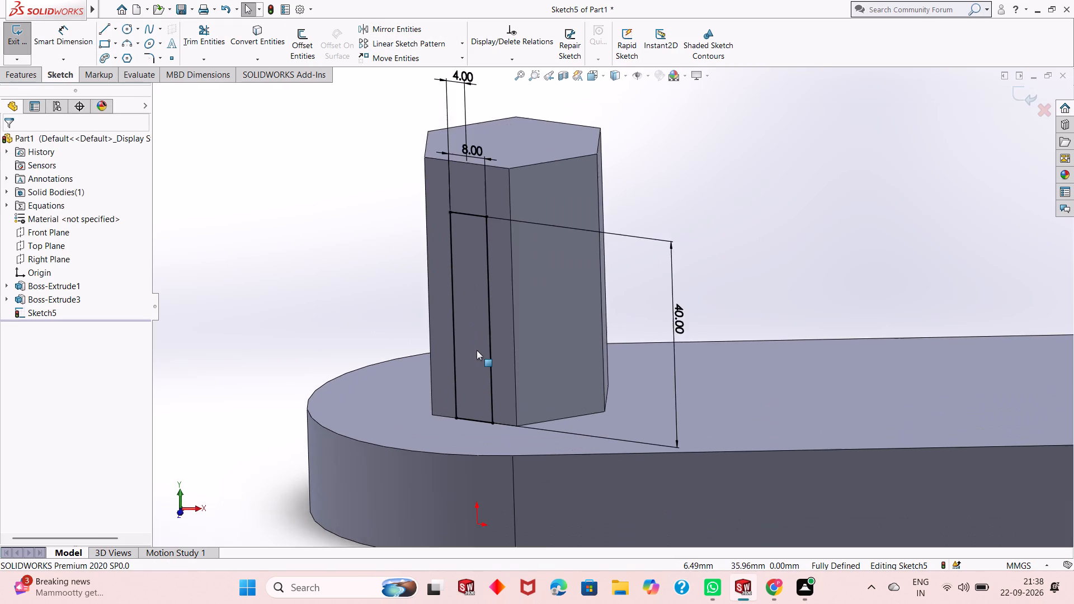
scroll(477, 350, "down", 2)
scroll(477, 350, "up", 2)
scroll(543, 142, "down", 3)
scroll(585, 240, "down", 1)
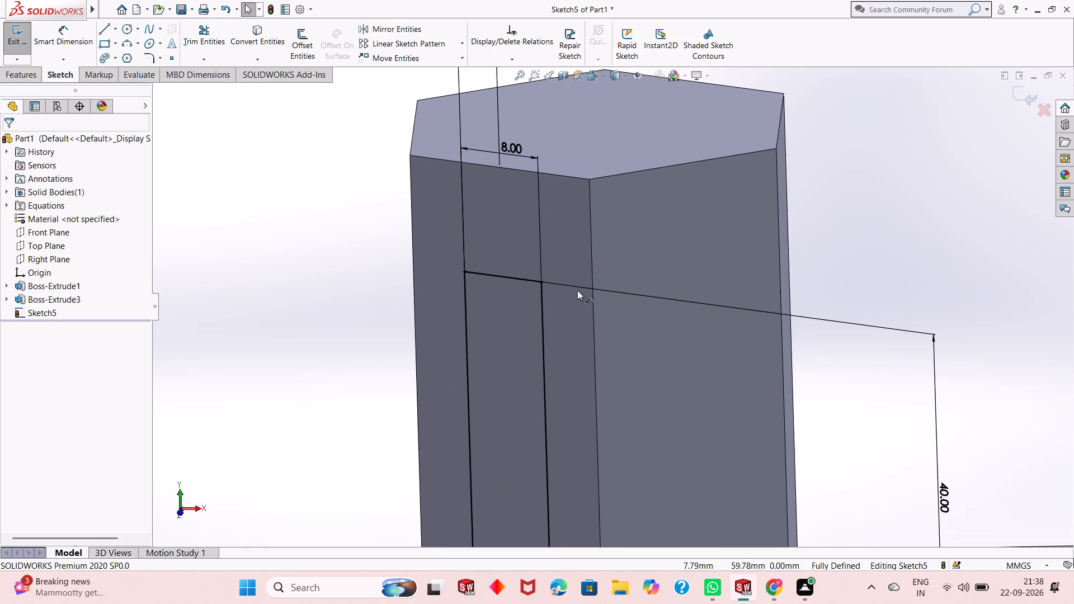
middle_click_drag(574, 301, 586, 280)
scroll(586, 280, "up", 3)
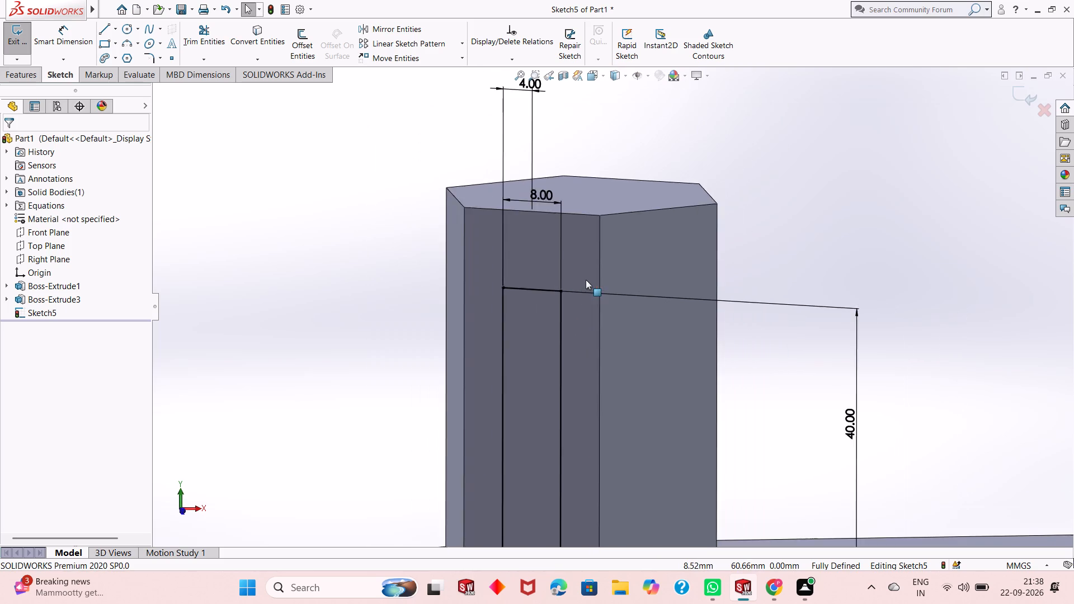
scroll(567, 304, "up", 4)
scroll(580, 376, "down", 4)
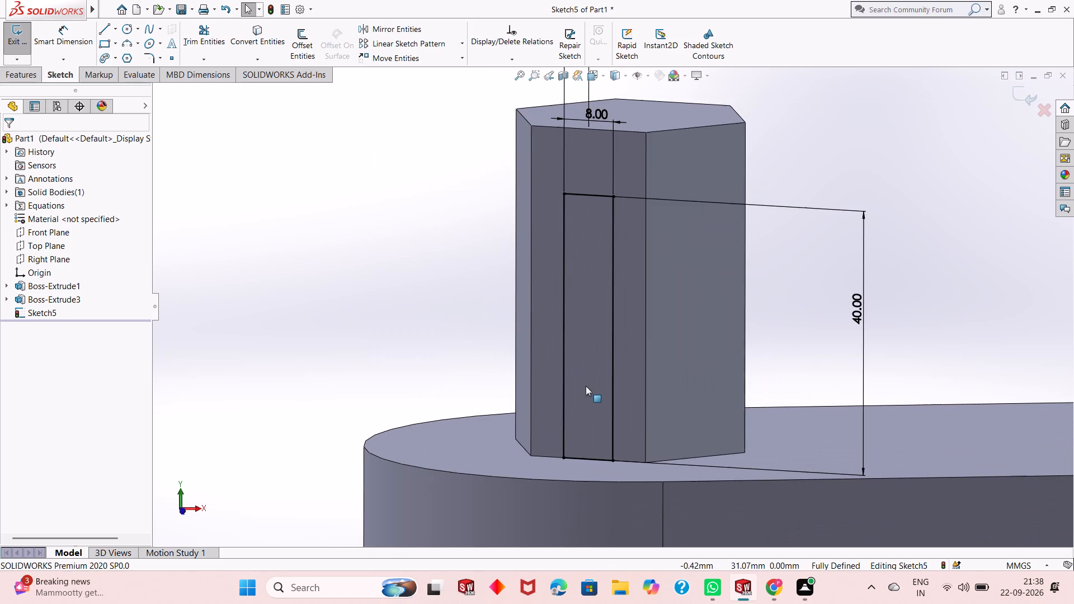
scroll(587, 390, "up", 3)
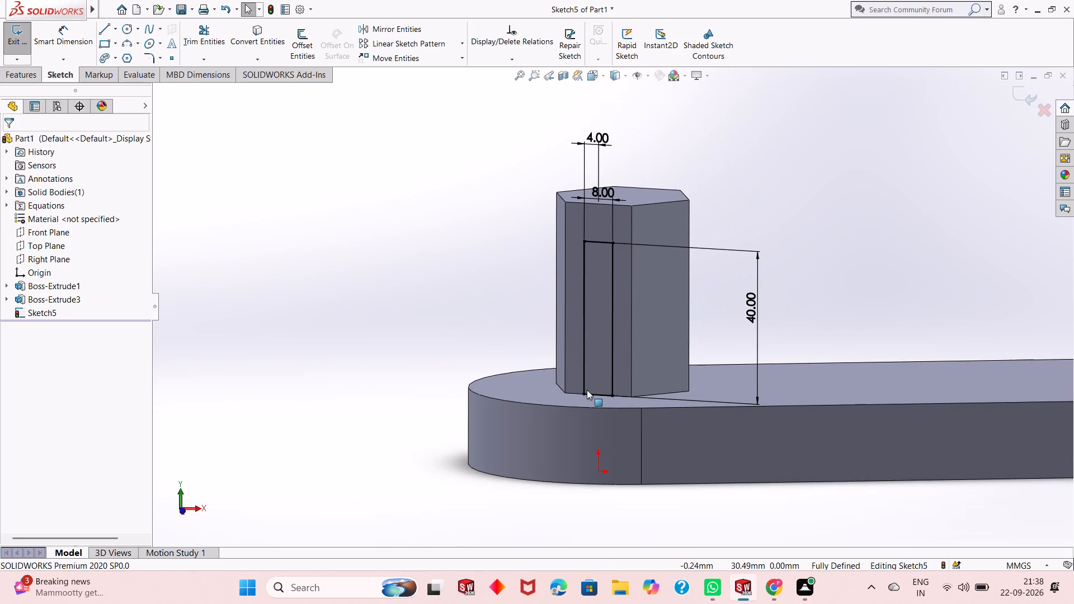
scroll(626, 364, "up", 1)
middle_click_drag(637, 352, 596, 391)
scroll(586, 365, "up", 2)
middle_click_drag(595, 350, 601, 356)
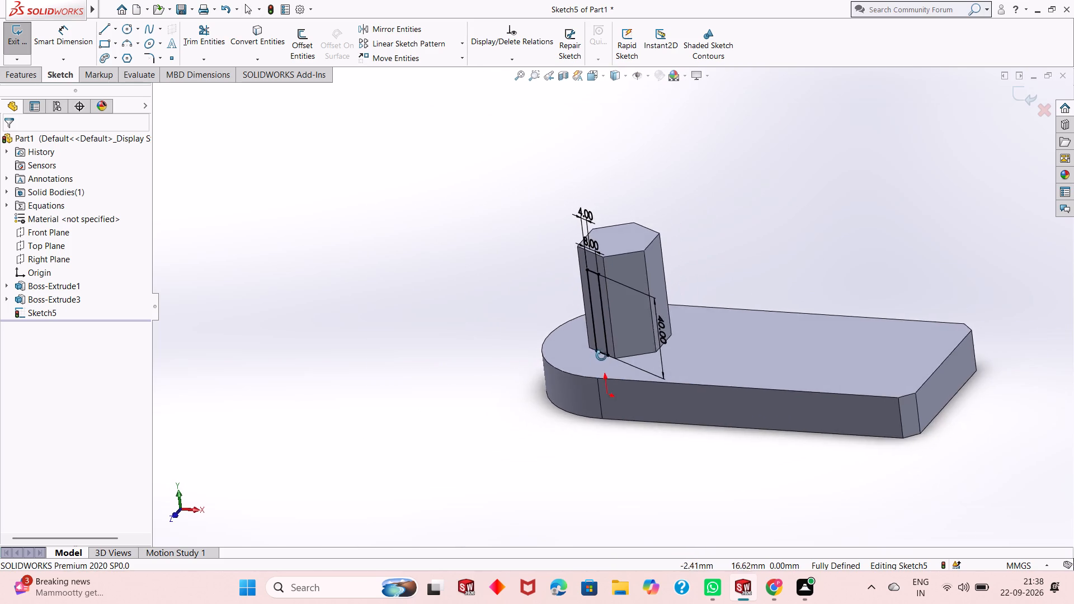
middle_click_drag(601, 356, 619, 337)
middle_click_drag(620, 336, 620, 358)
scroll(591, 320, "down", 7)
scroll(597, 318, "up", 3)
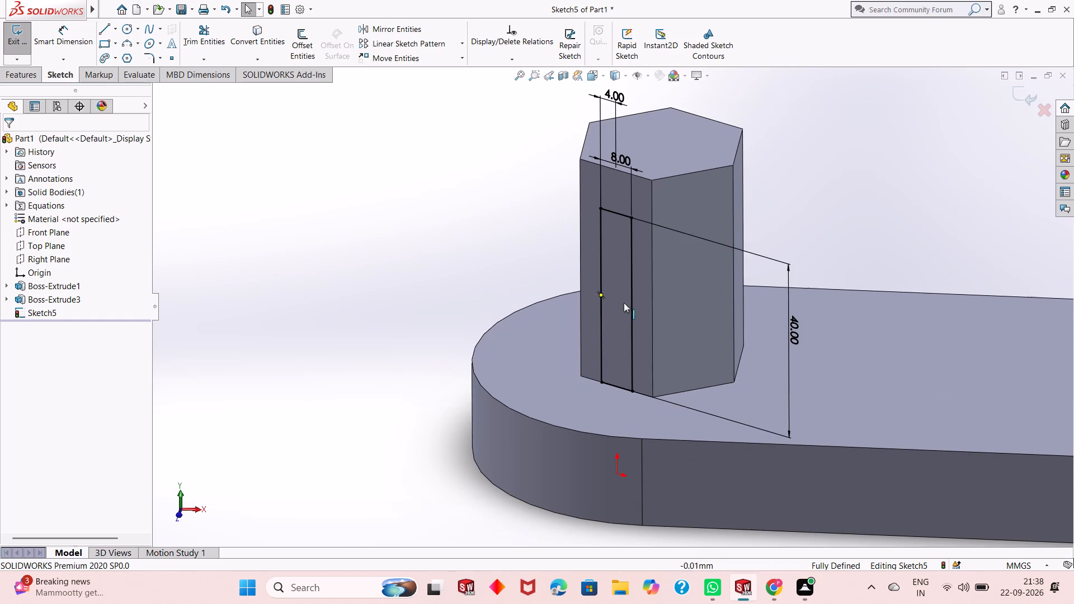
middle_click_drag(657, 269, 646, 223)
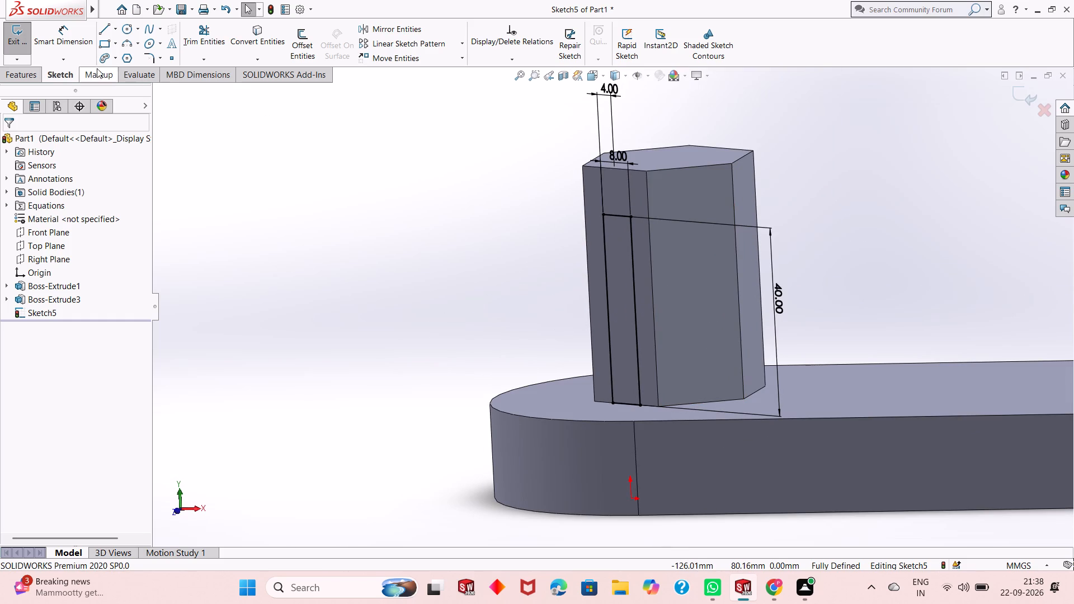
Extrude the rectangle 16 mm outward from the boss's side face as a blind boss merged with the body.
left_click(27, 79)
left_click(35, 49)
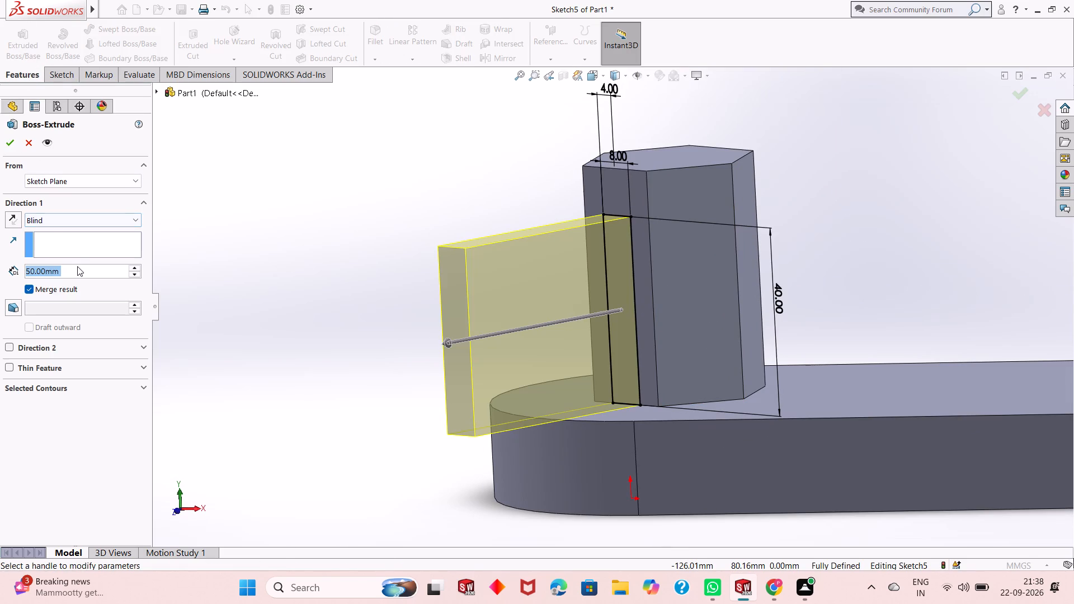
type("16")
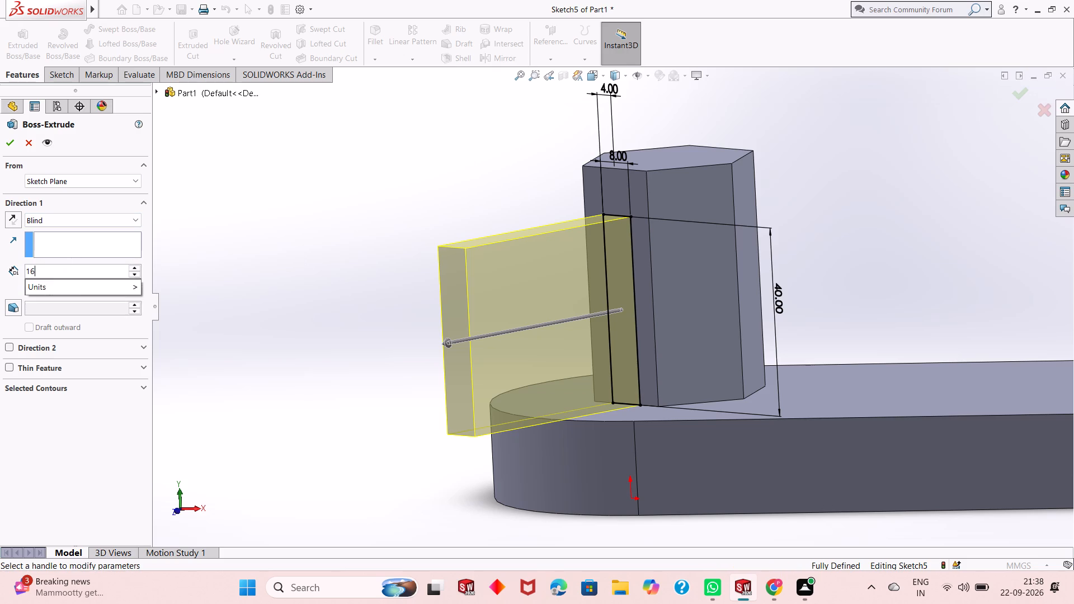
key("Return")
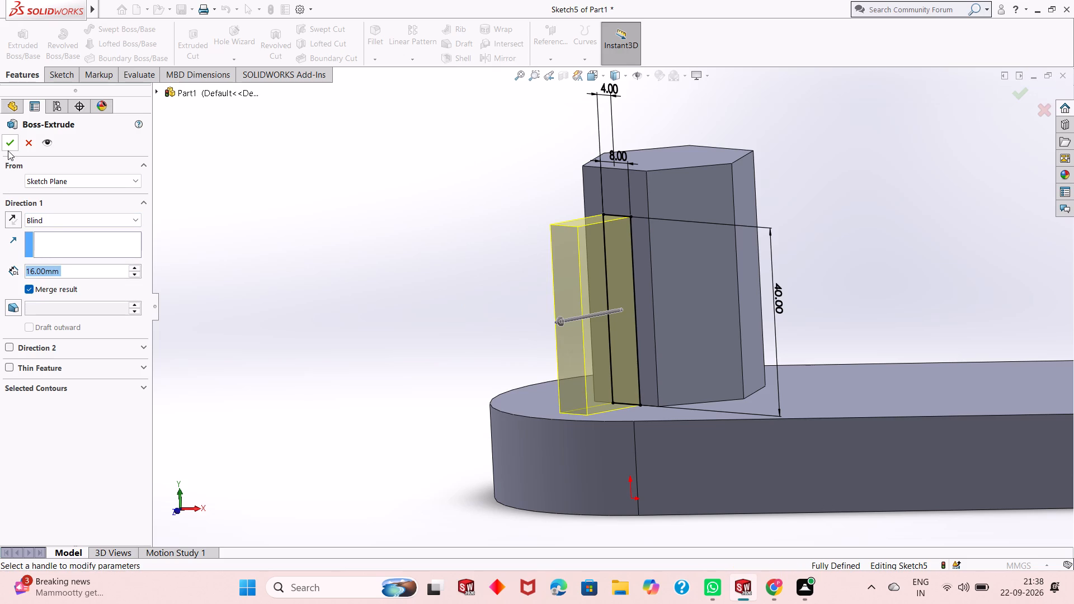
left_click(8, 150)
left_click(270, 380)
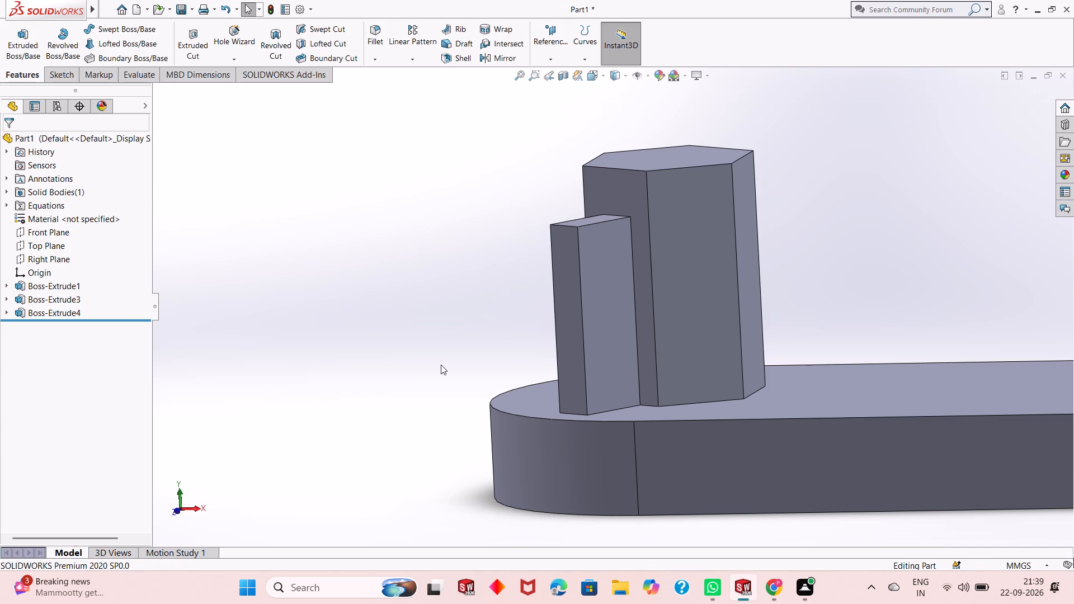
Examine the extruded rib against the hexagonal boss and plate from several angles, and bring up the sketch tools.
scroll(418, 360, "up", 3)
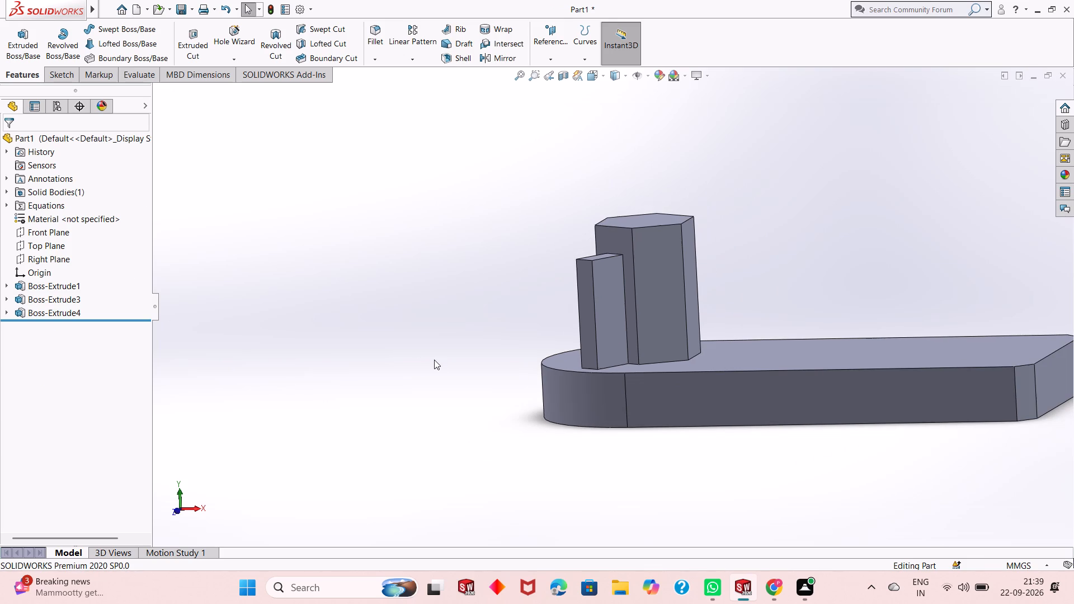
middle_click_drag(587, 316, 588, 409)
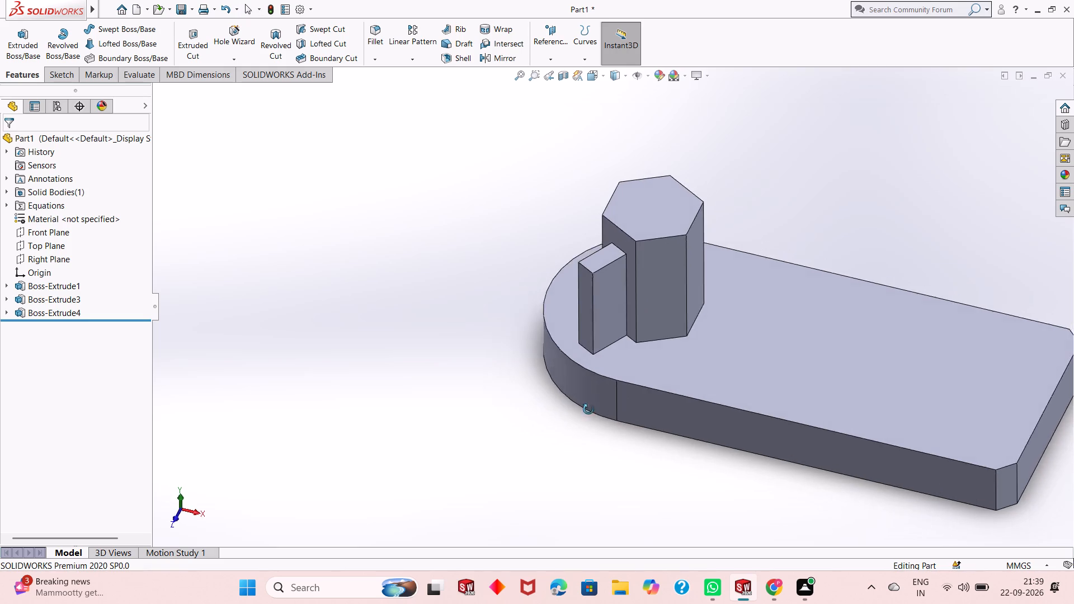
middle_click_drag(588, 409, 591, 383)
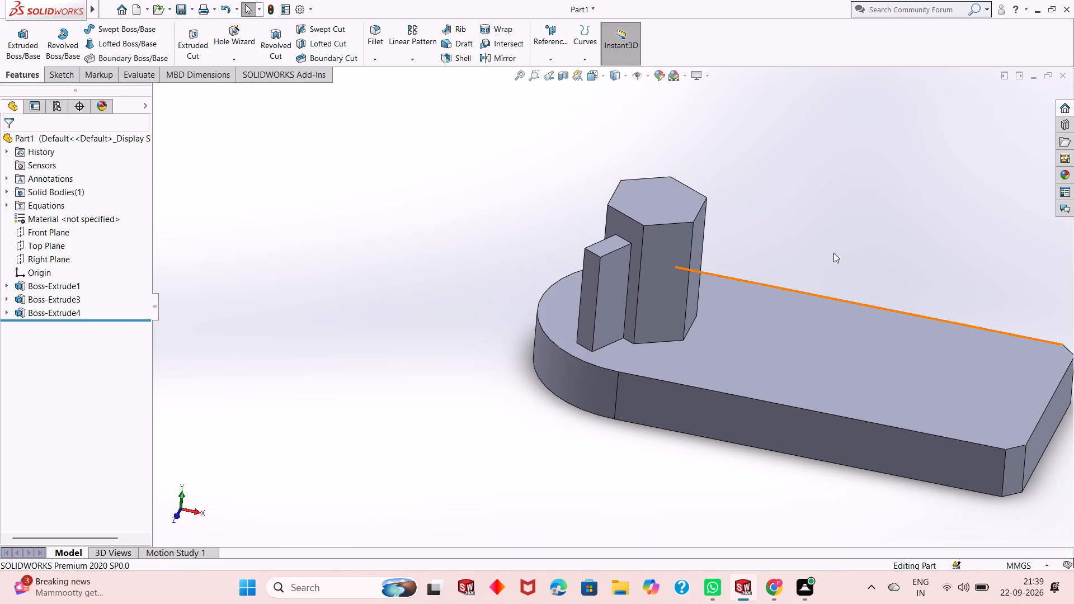
scroll(835, 252, "down", 4)
scroll(469, 384, "up", 2)
middle_click_drag(427, 386, 387, 334)
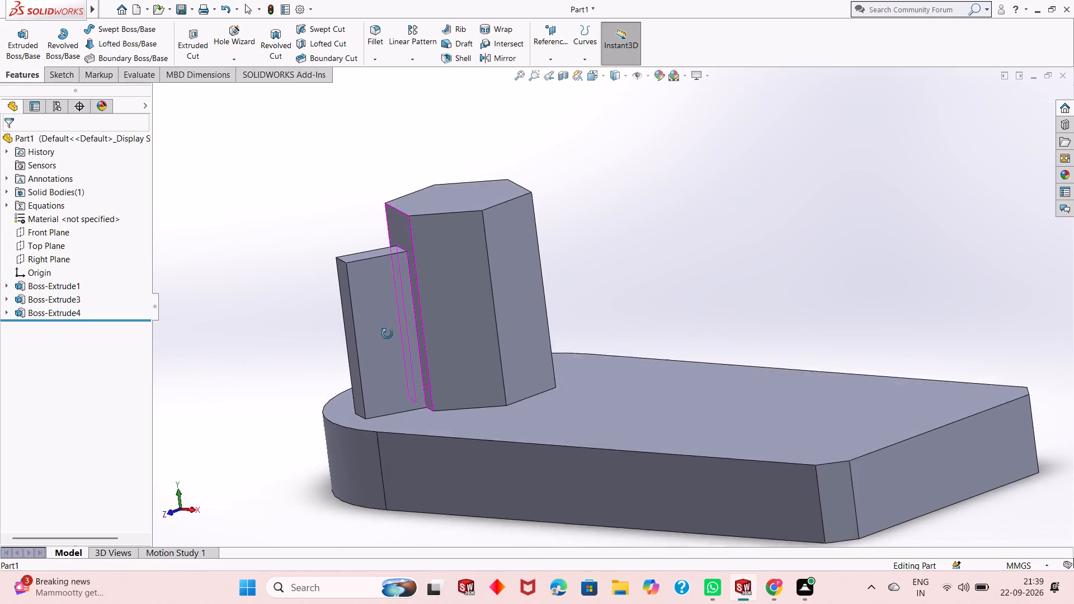
middle_click_drag(387, 334, 390, 318)
left_click(64, 77)
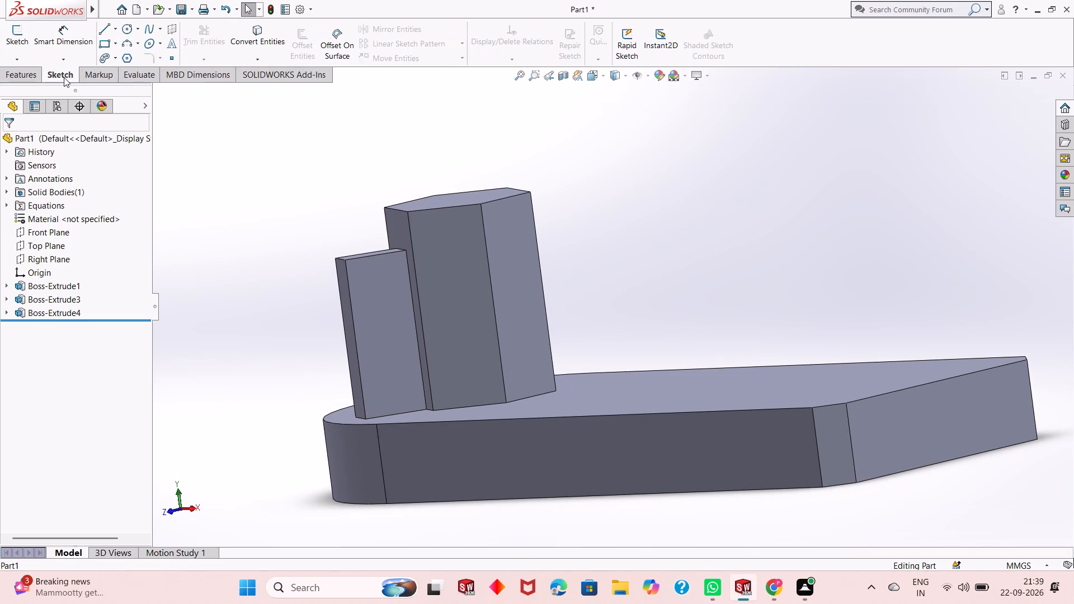
Sketch a diagonal line on the rib's side face from its top corner at the boss to its outer bottom corner.
left_click(100, 32)
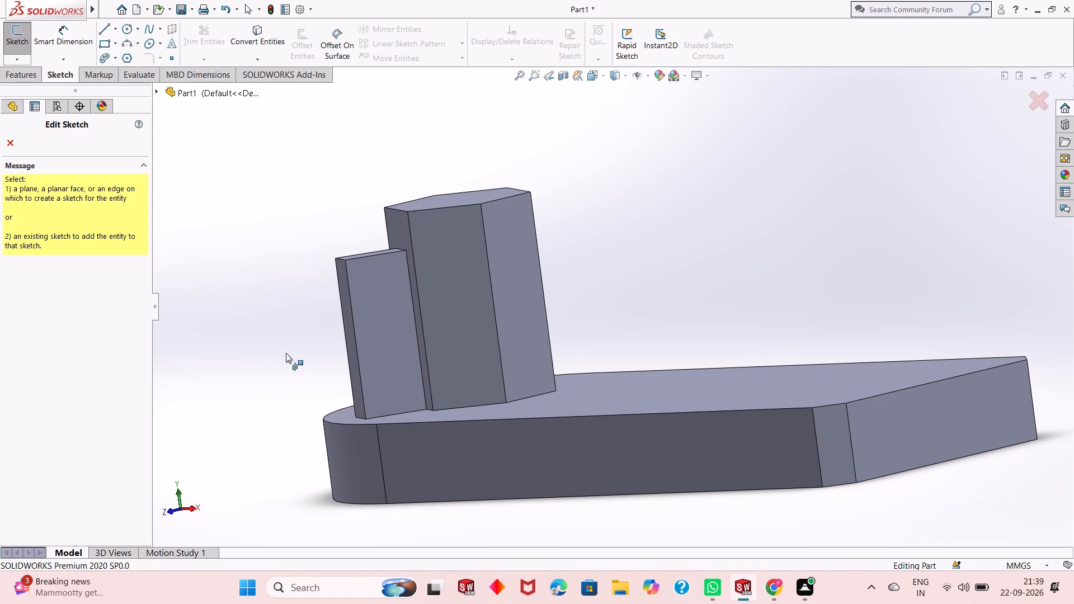
left_click(380, 298)
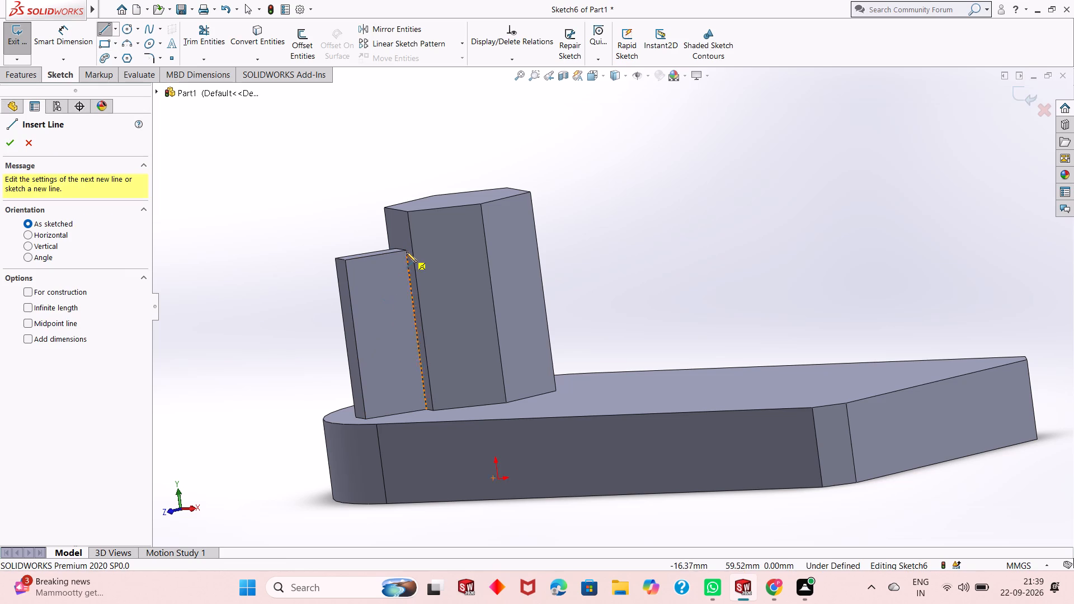
left_click(407, 251)
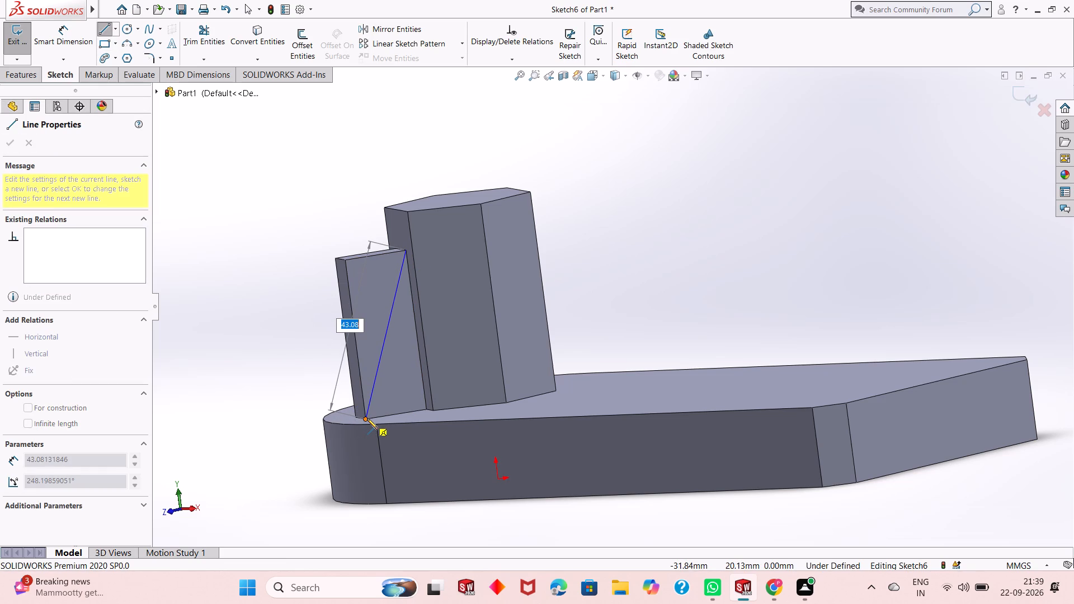
left_click(367, 418)
right_click(367, 418)
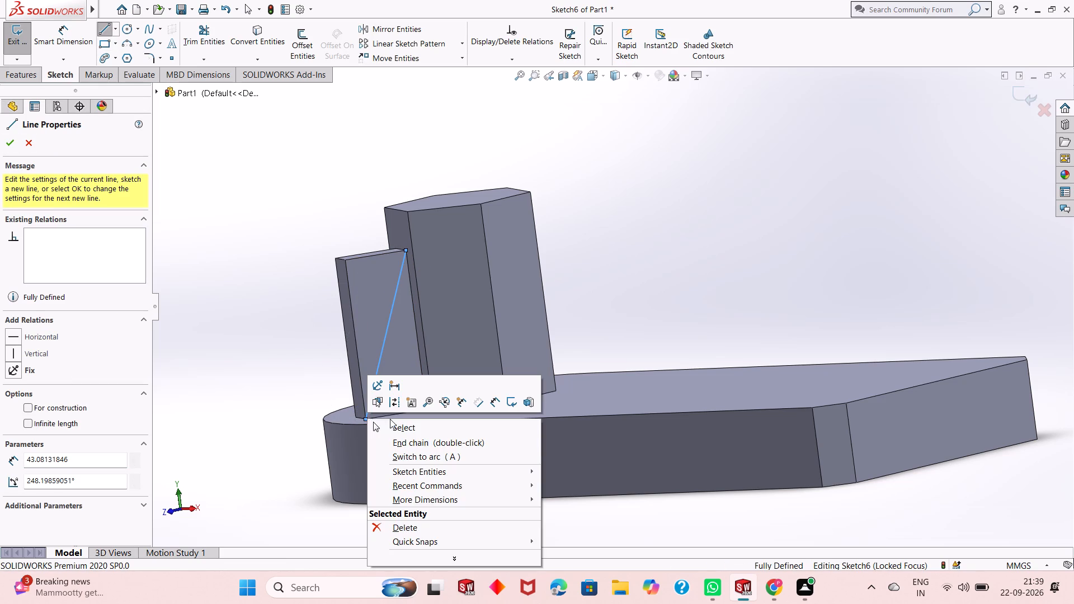
left_click(391, 429)
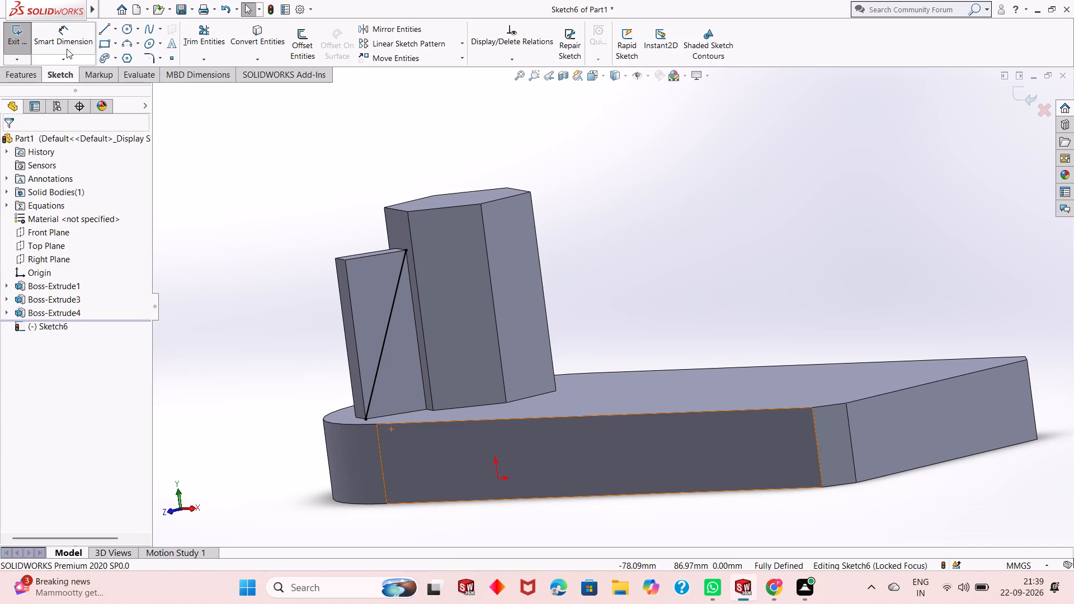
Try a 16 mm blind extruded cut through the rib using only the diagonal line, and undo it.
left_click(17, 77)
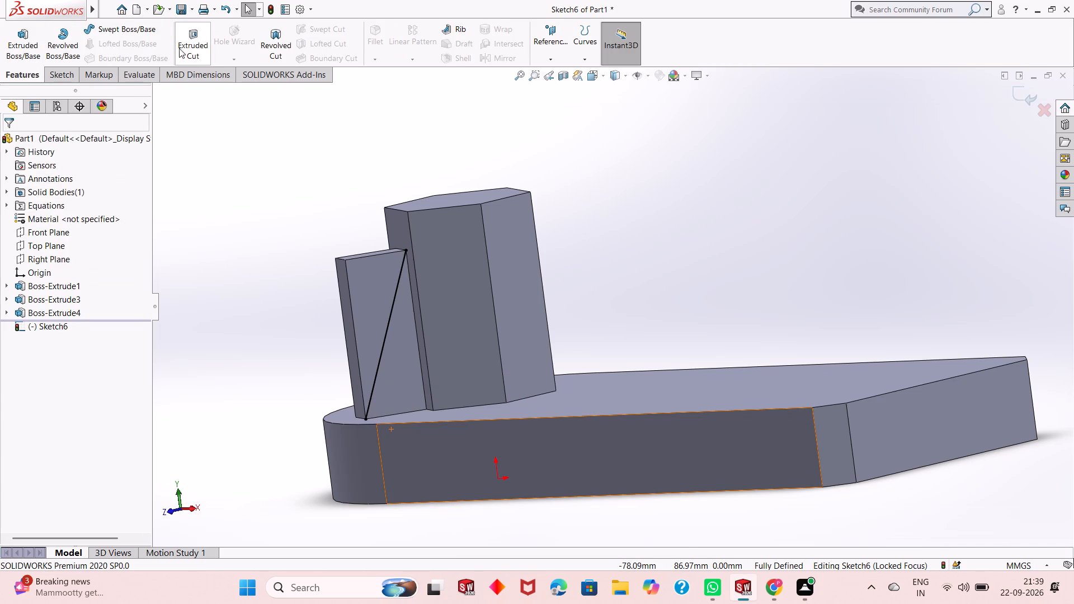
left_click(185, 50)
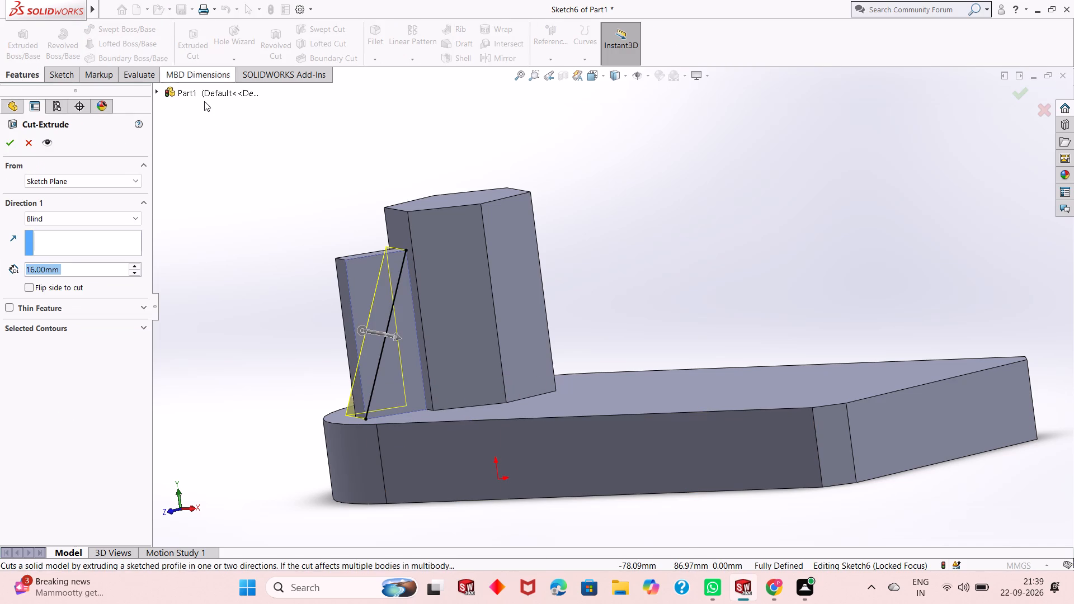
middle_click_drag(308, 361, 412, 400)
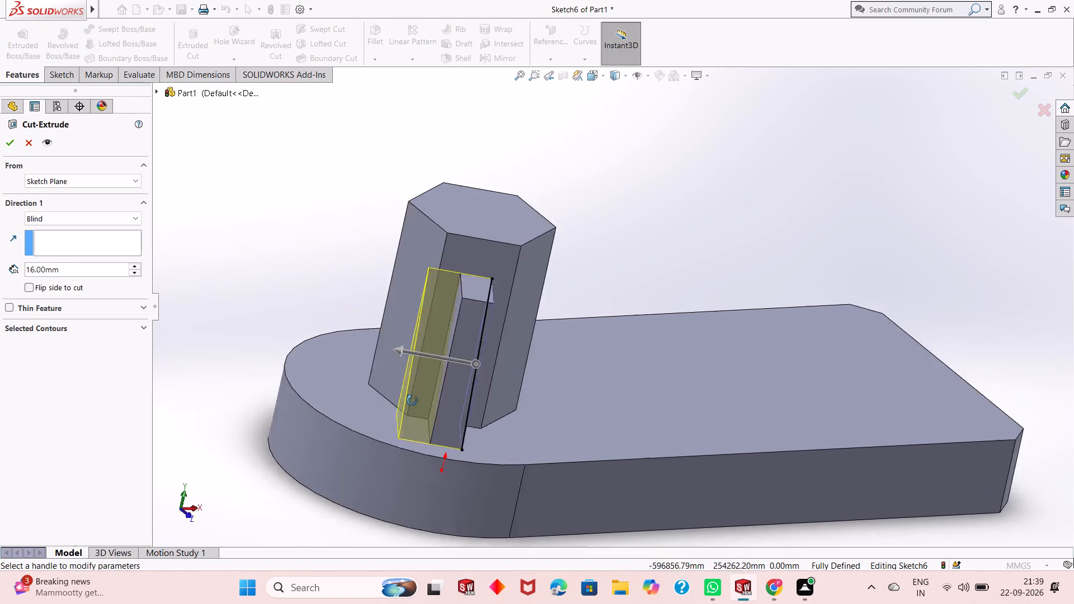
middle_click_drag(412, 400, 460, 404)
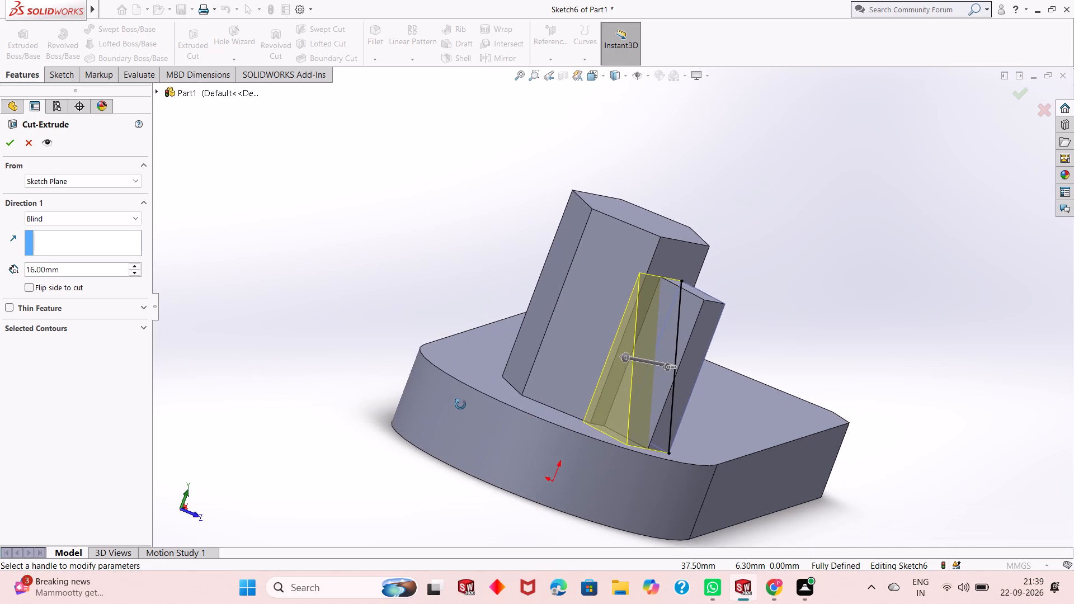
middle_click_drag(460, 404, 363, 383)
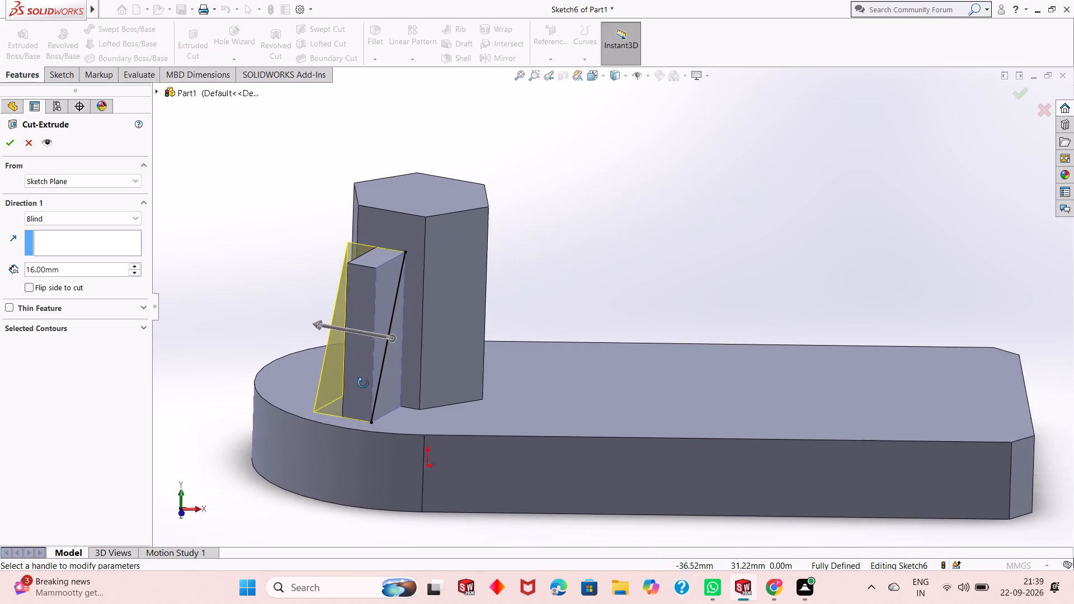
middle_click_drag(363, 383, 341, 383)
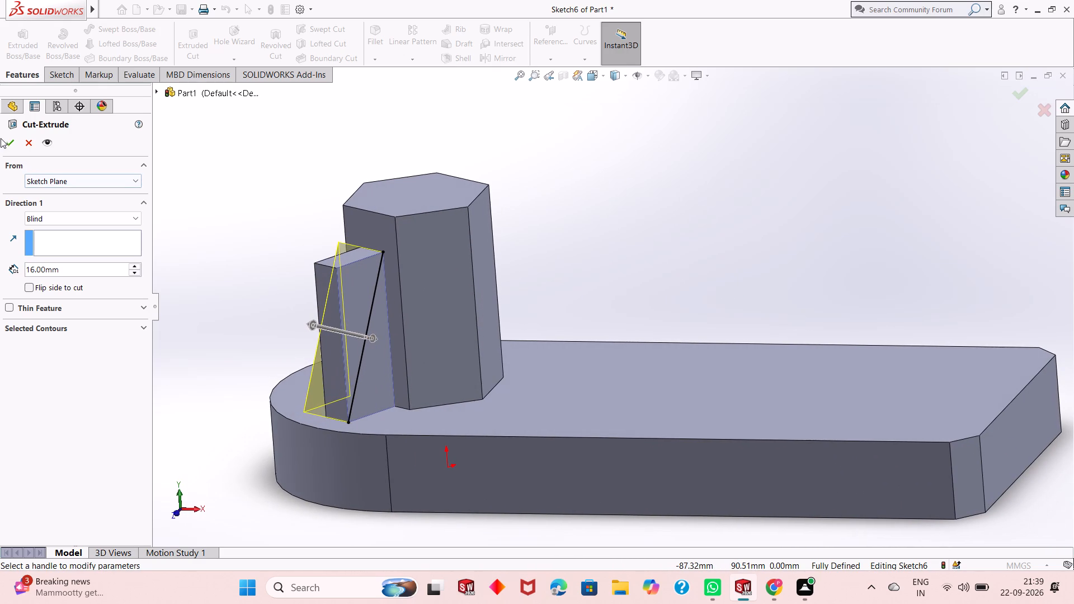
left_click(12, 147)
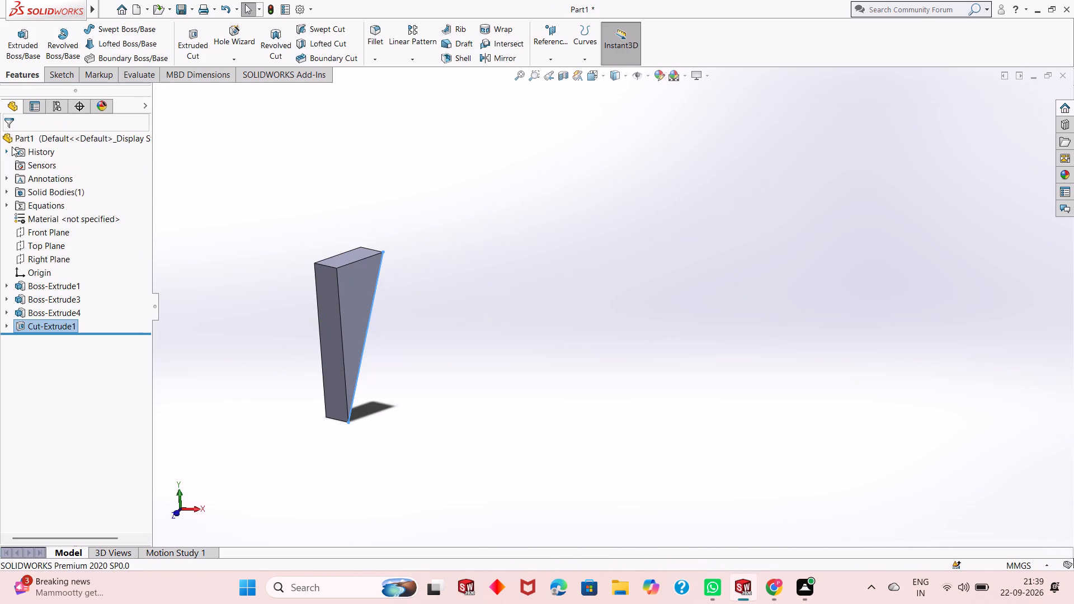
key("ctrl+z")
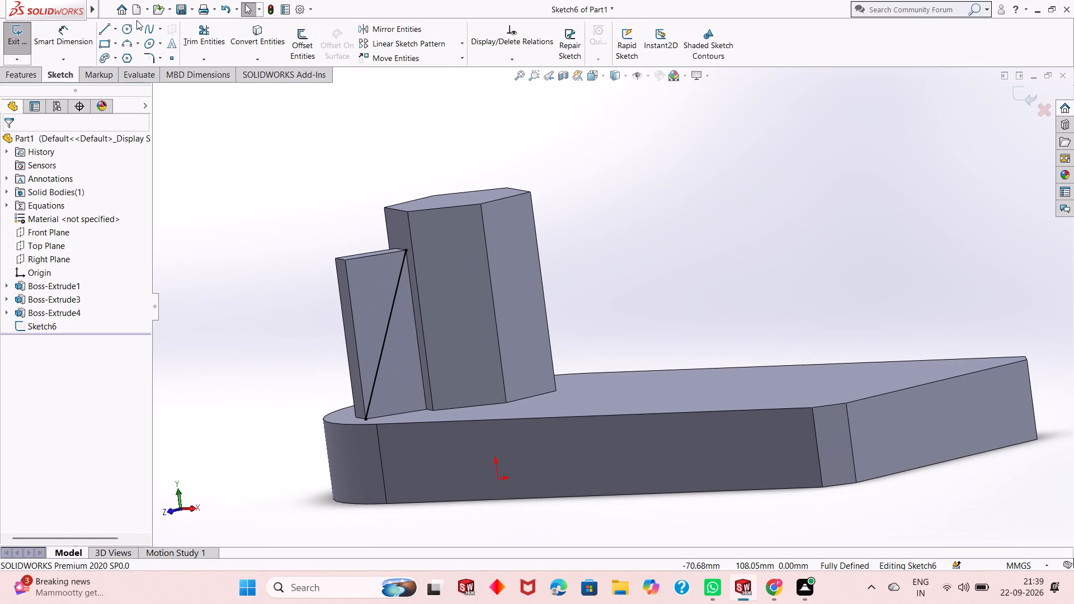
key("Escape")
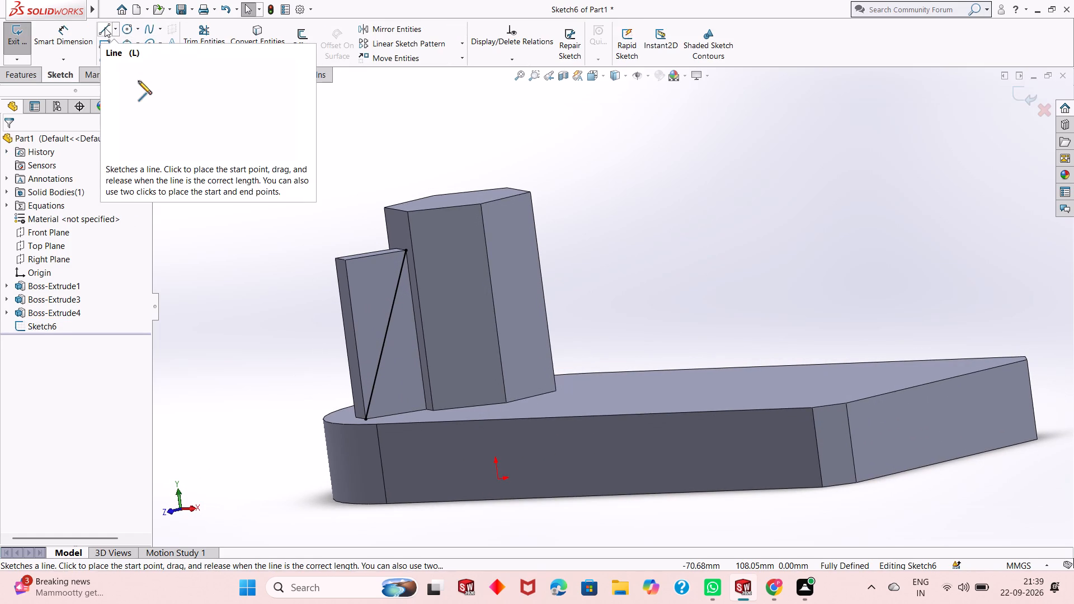
Close the sketch into a triangle with lines along the rib's top edge and its 40 mm outer vertical edge.
left_click(105, 27)
left_click(404, 251)
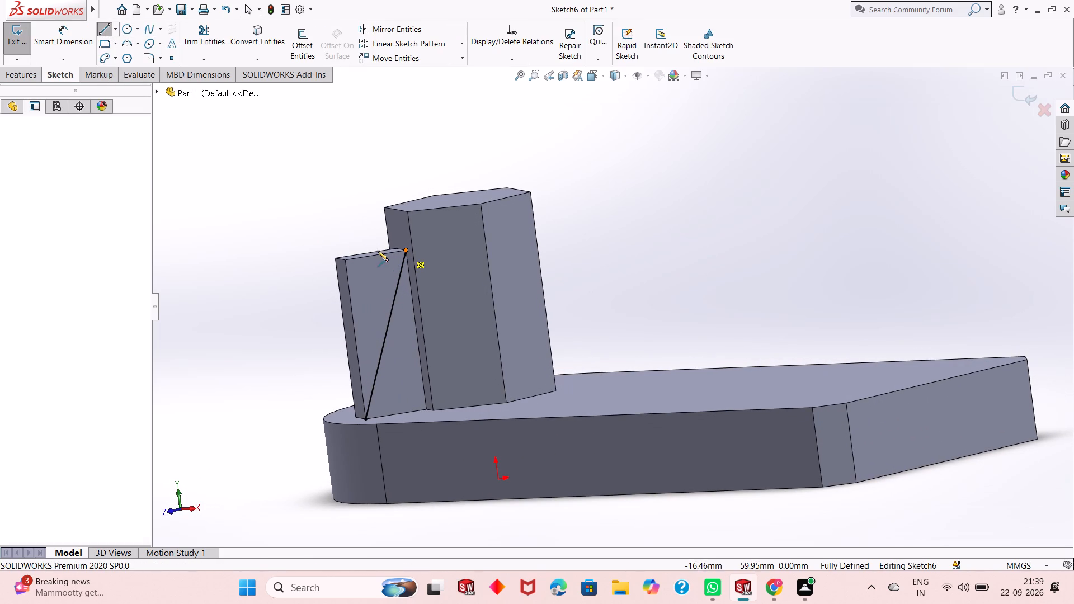
left_click(345, 262)
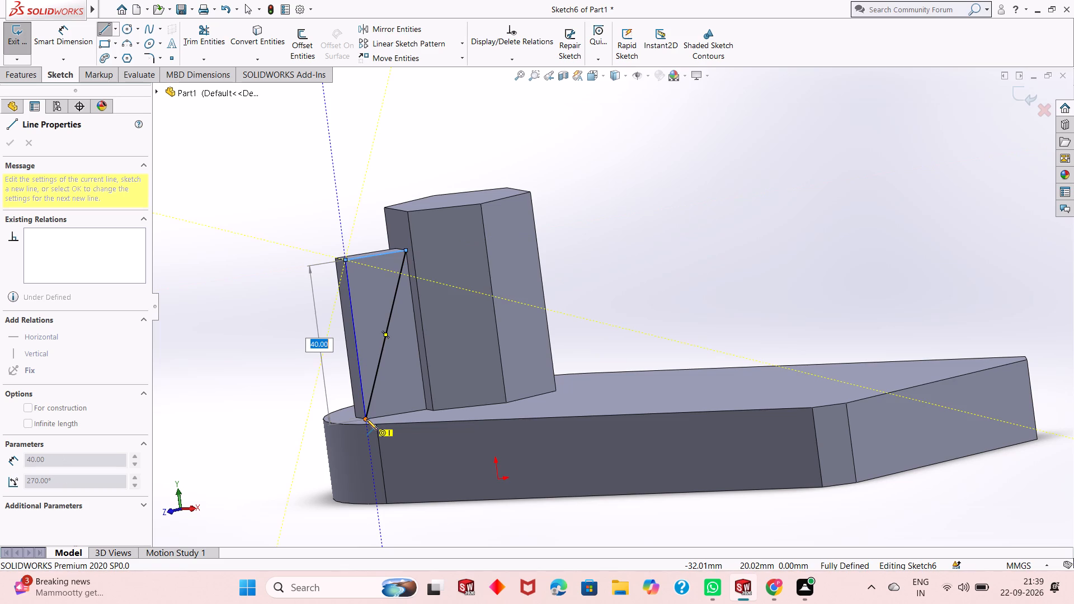
left_click(366, 418)
right_click(322, 364)
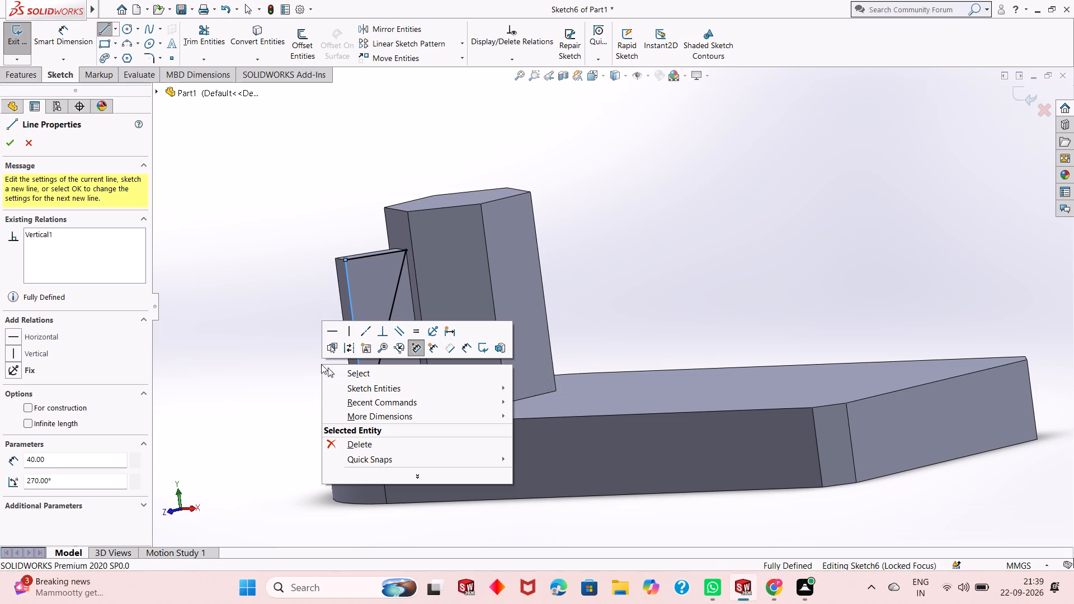
left_click(346, 376)
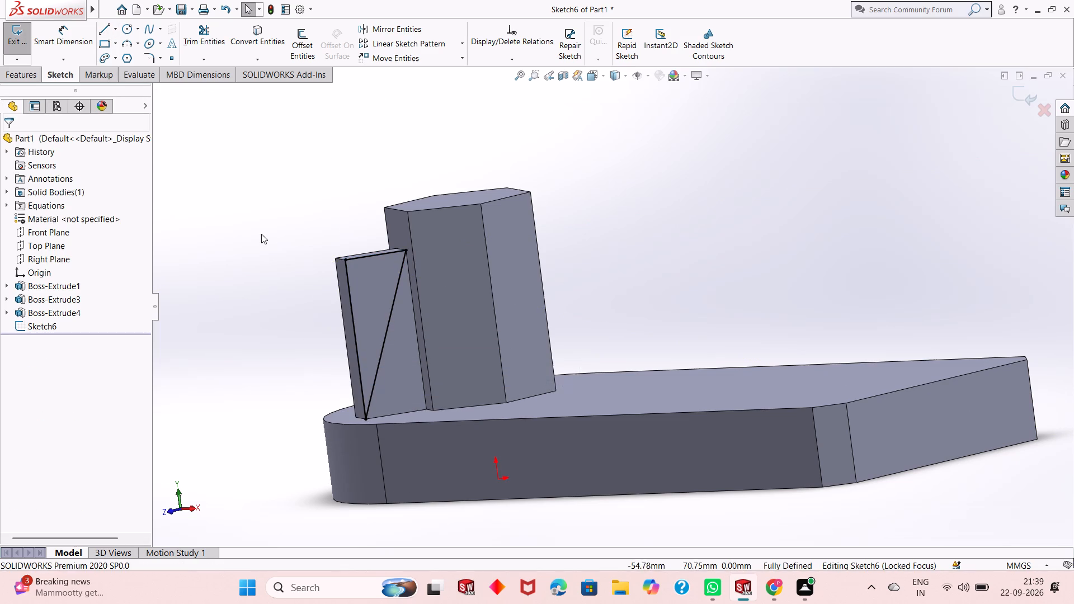
Cut the triangular profile 16 mm blind through the rib to give it a sloped outer edge.
left_click(34, 73)
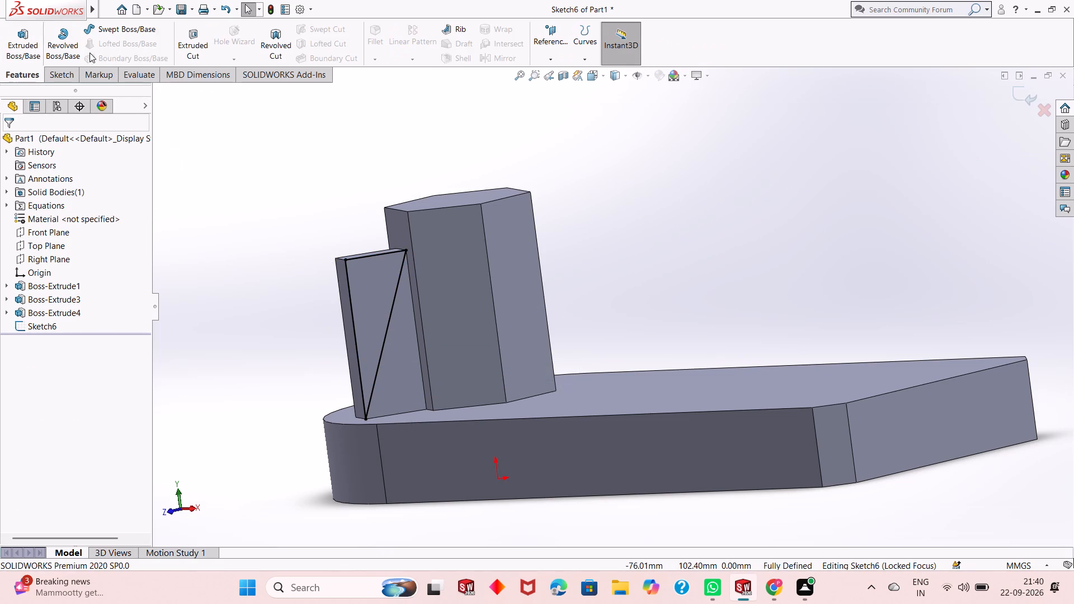
left_click(196, 51)
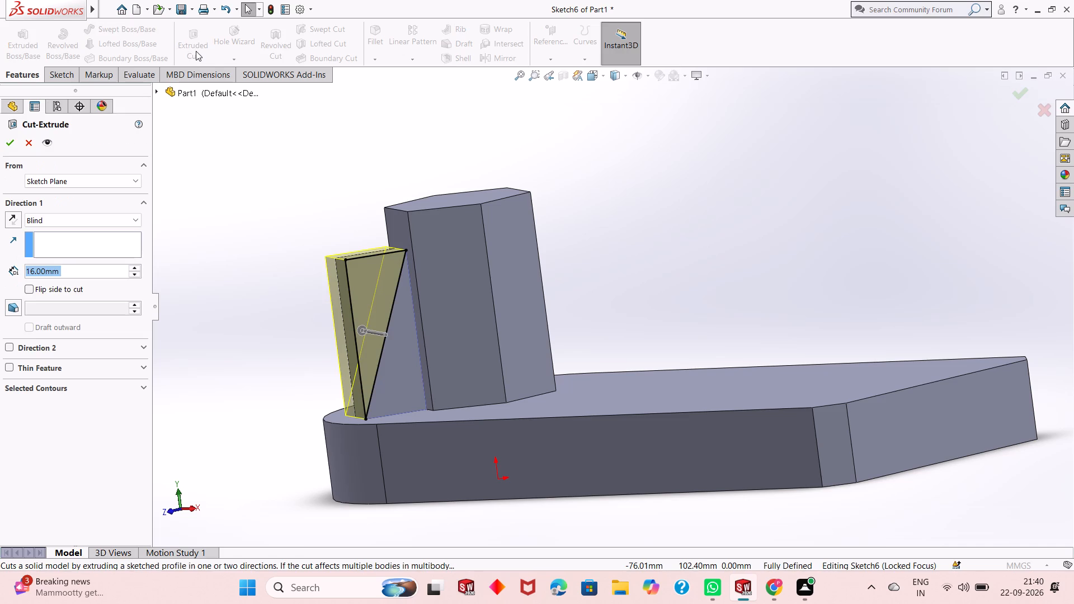
left_click(9, 145)
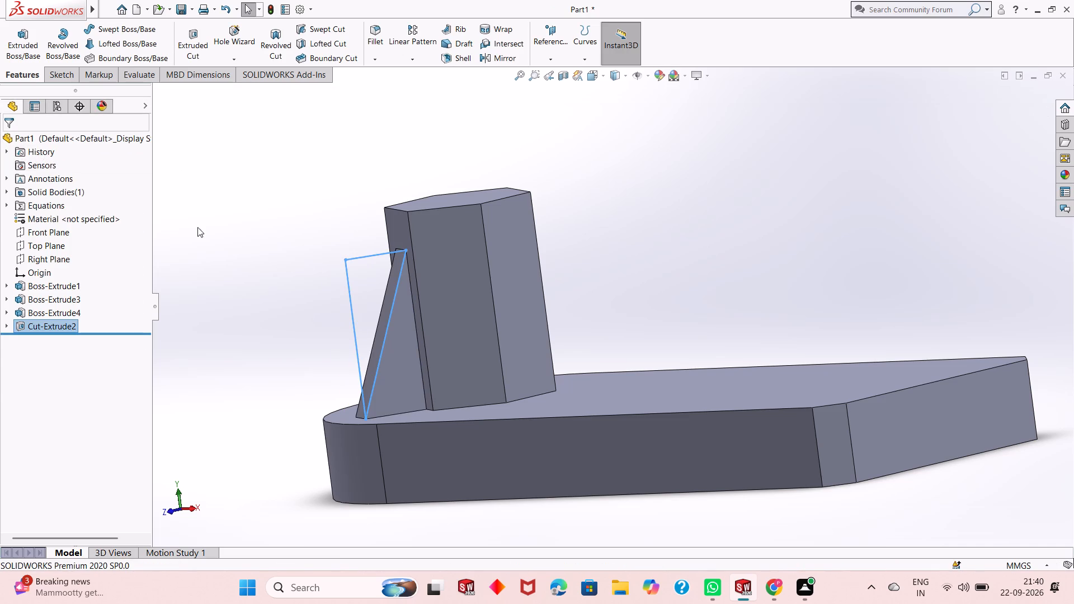
left_click(207, 230)
Examine the sloped rib, the hexagonal boss and the plate from several angles and distances.
scroll(323, 288, "up", 1)
scroll(494, 313, "down", 1)
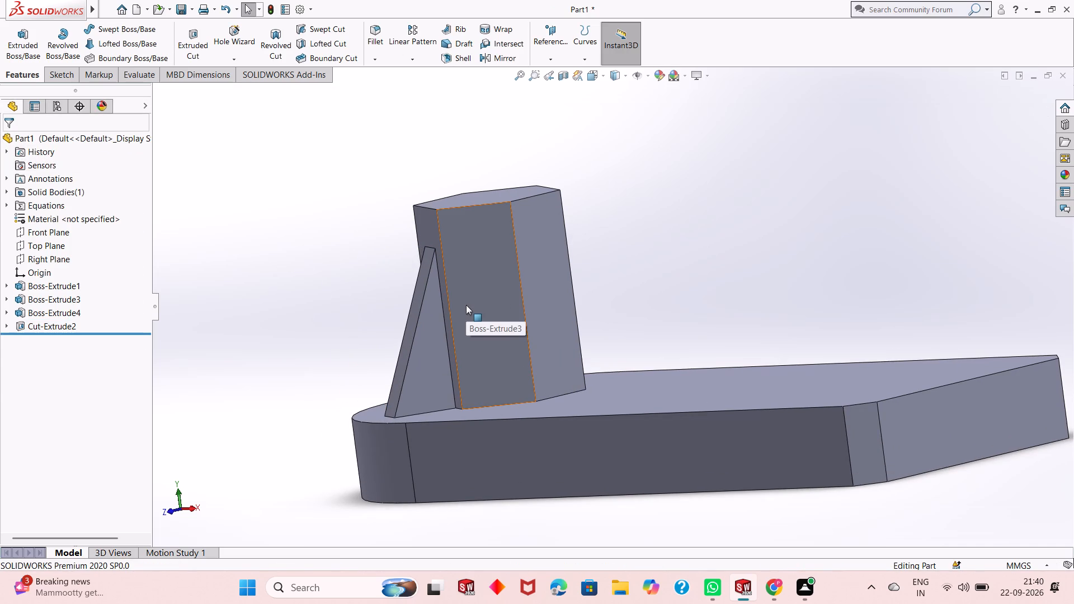
scroll(466, 305, "down", 2)
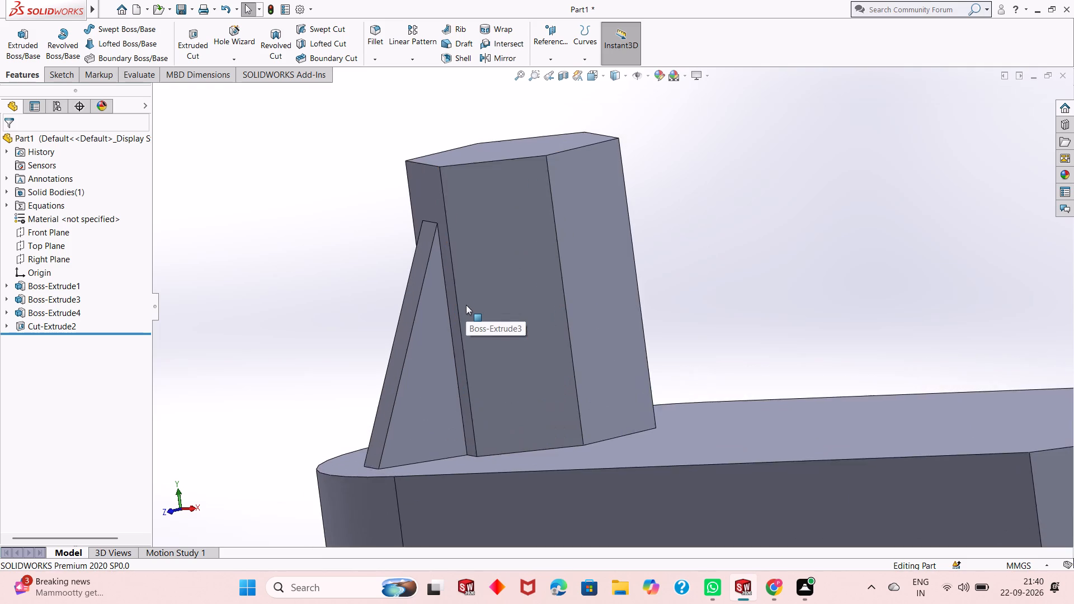
scroll(466, 305, "up", 3)
middle_click_drag(520, 258, 541, 326)
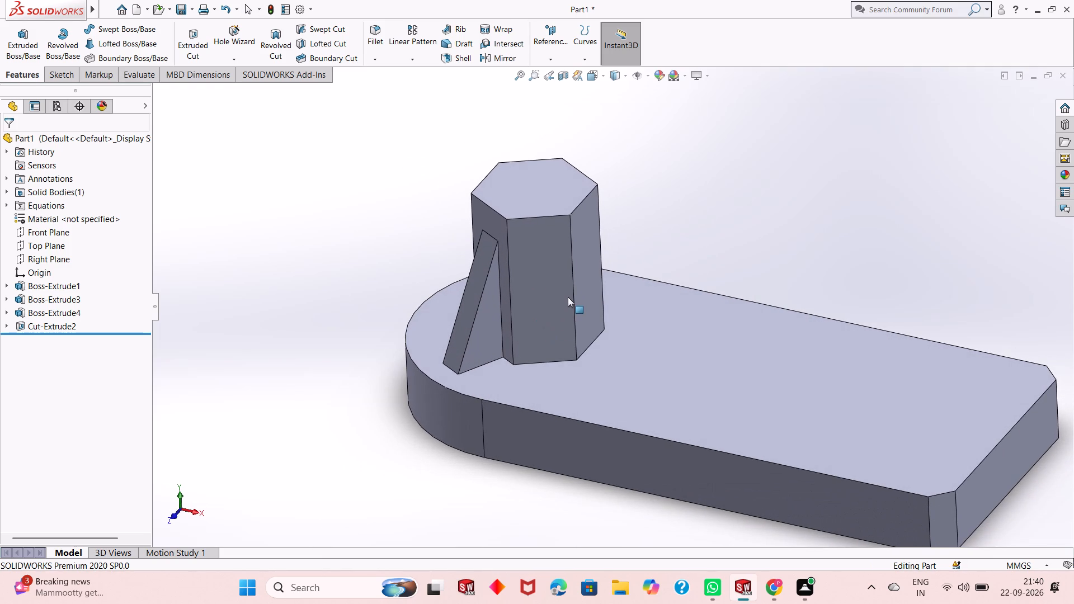
middle_click_drag(568, 294, 592, 227)
middle_click_drag(566, 267, 638, 230)
scroll(504, 267, "up", 3)
scroll(676, 317, "down", 2)
middle_click_drag(585, 321, 590, 328)
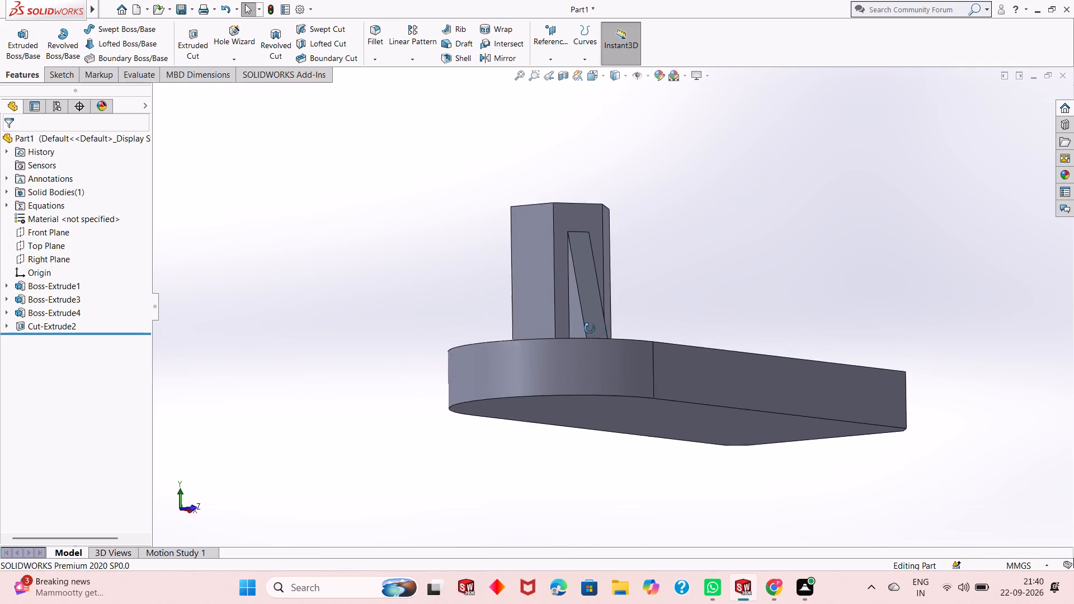
middle_click_drag(590, 328, 731, 343)
scroll(439, 313, "up", 2)
scroll(347, 295, "up", 1)
middle_click_drag(347, 295, 420, 244)
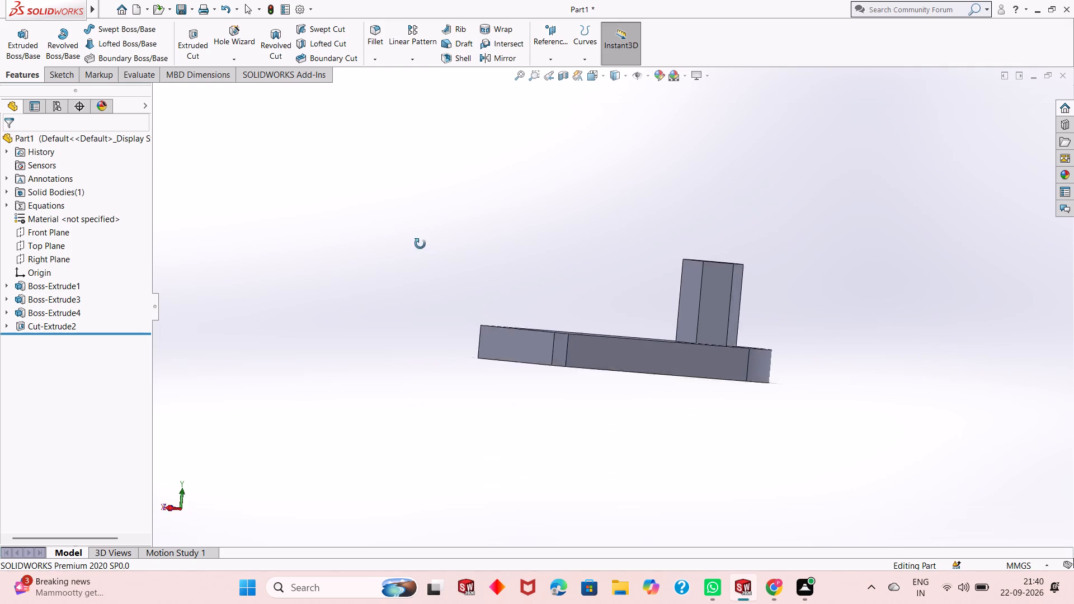
middle_click_drag(420, 244, 303, 232)
scroll(695, 290, "down", 3)
middle_click_drag(682, 324, 668, 361)
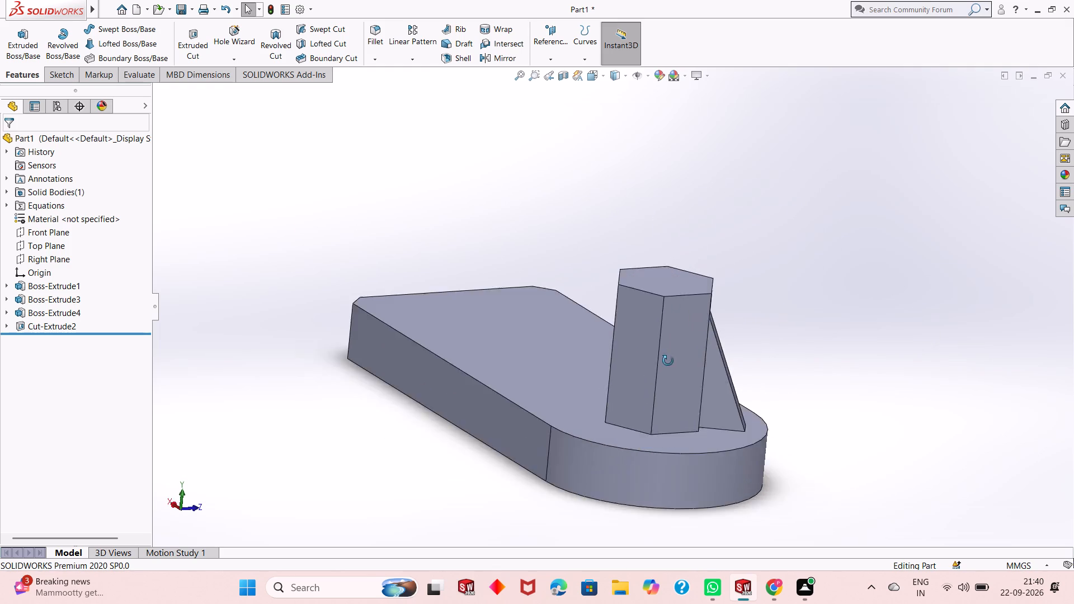
middle_click_drag(668, 361, 680, 336)
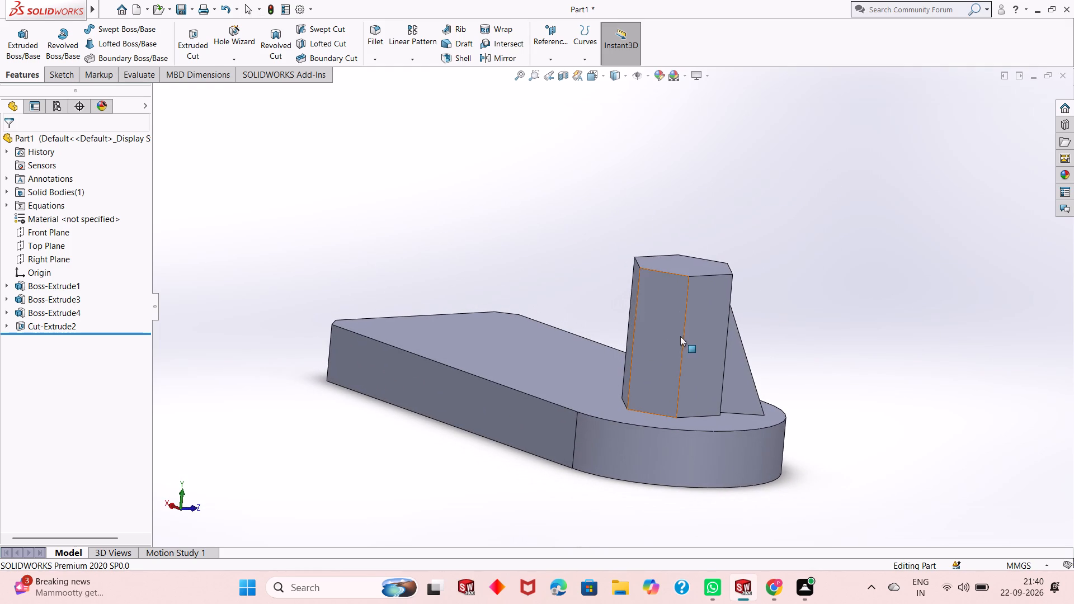
Sketch a rectangle about 7 mm wide and 40 mm tall, based on the plate, on the boss's side face two faces from the rib.
left_click(665, 324)
left_click(710, 289)
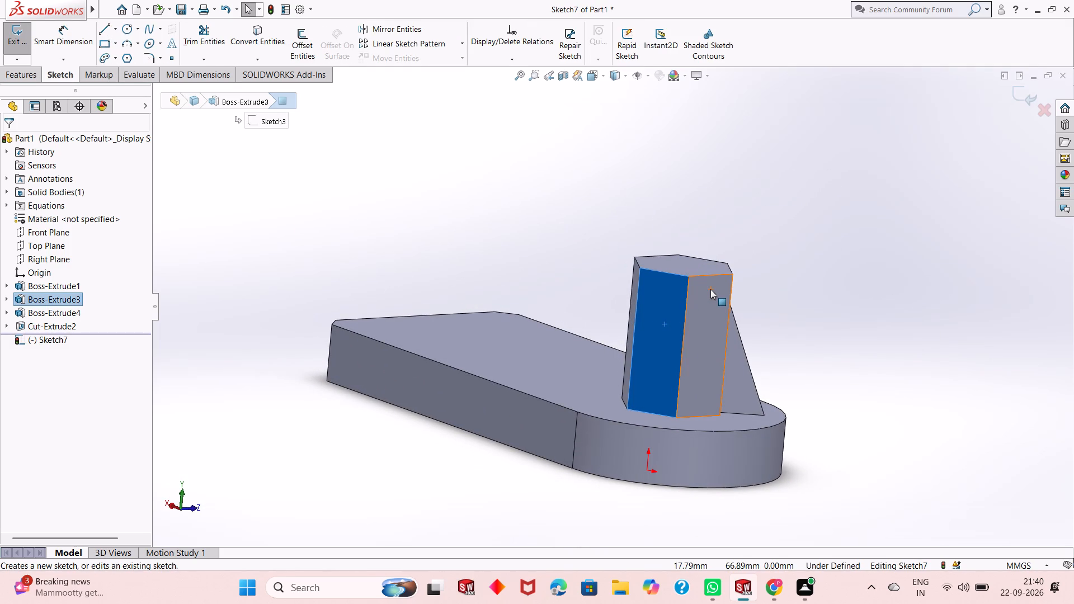
key("ctrl+8")
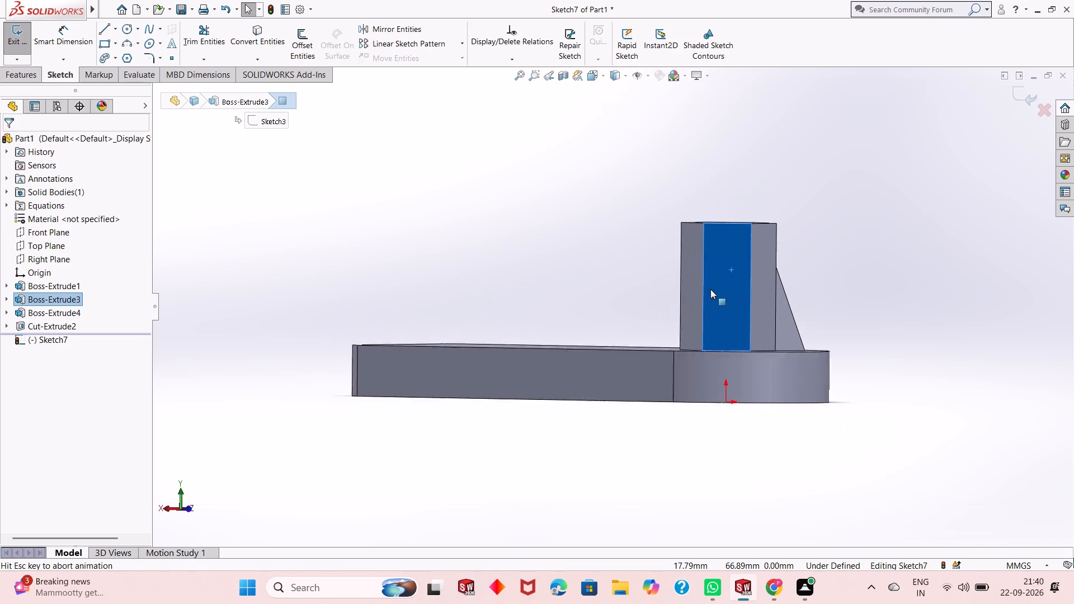
key("Escape")
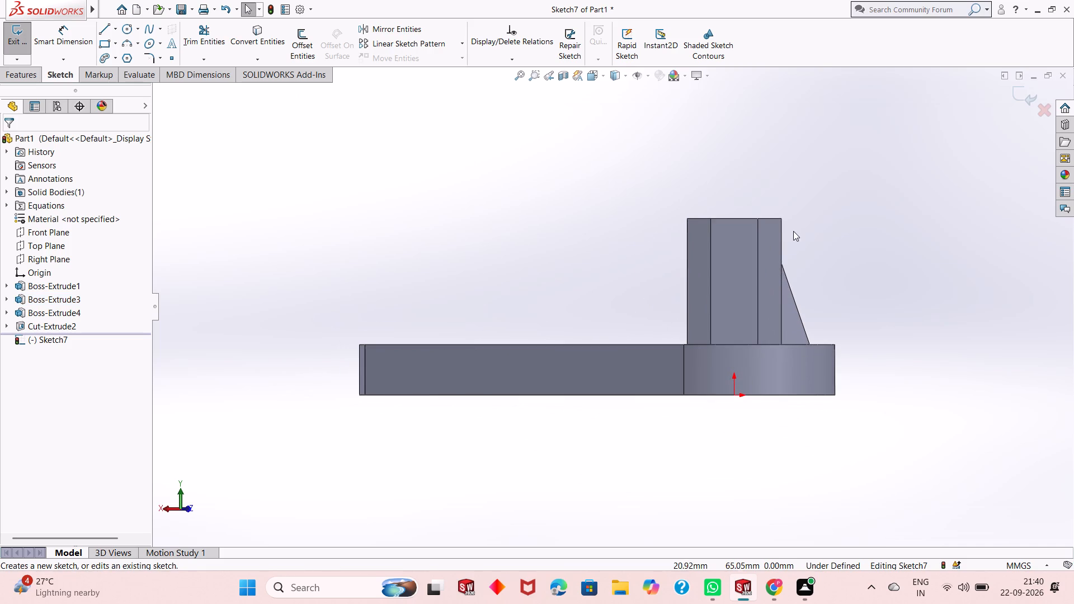
scroll(795, 233, "down", 2)
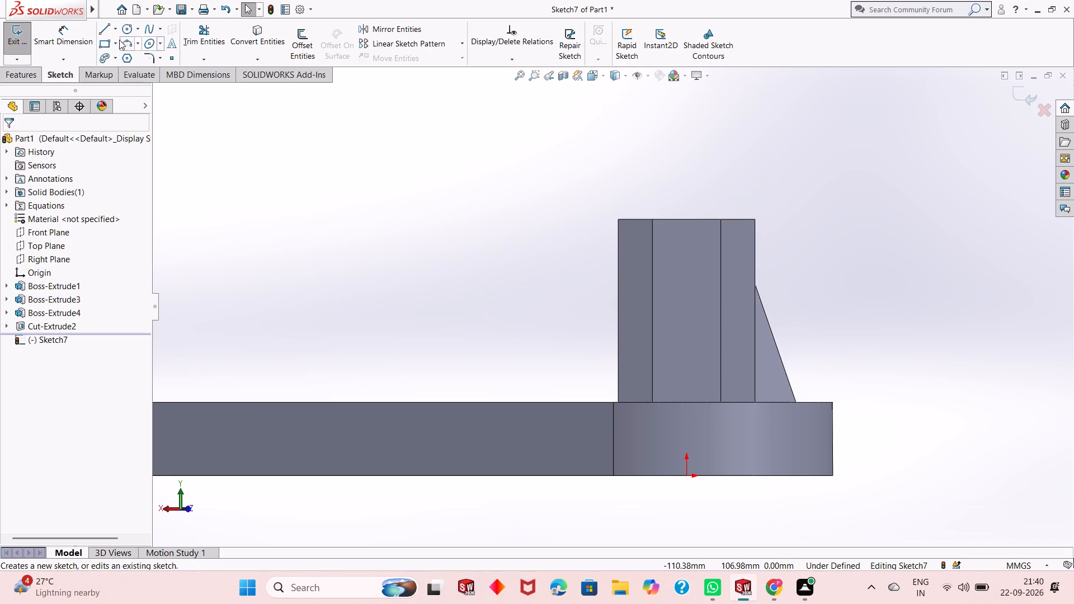
left_click(103, 44)
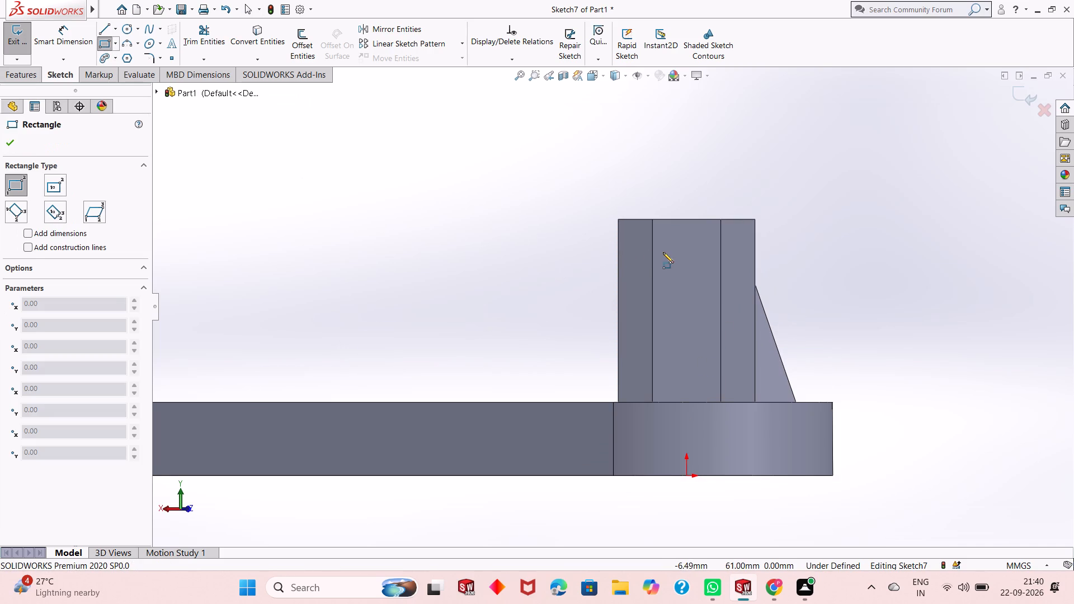
left_click(672, 254)
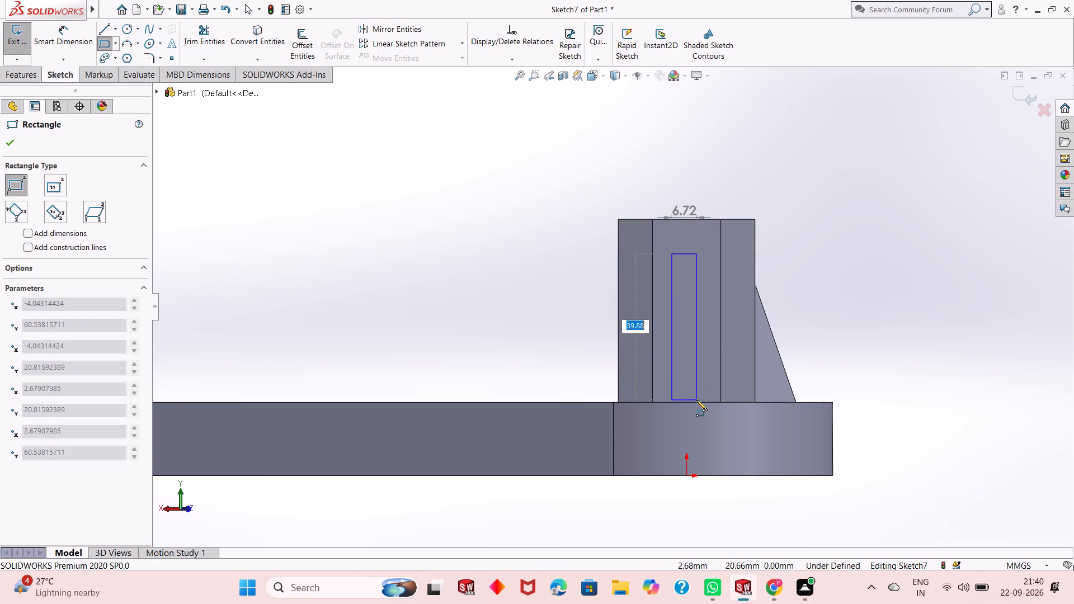
left_click(698, 401)
right_click(699, 401)
left_click(706, 403)
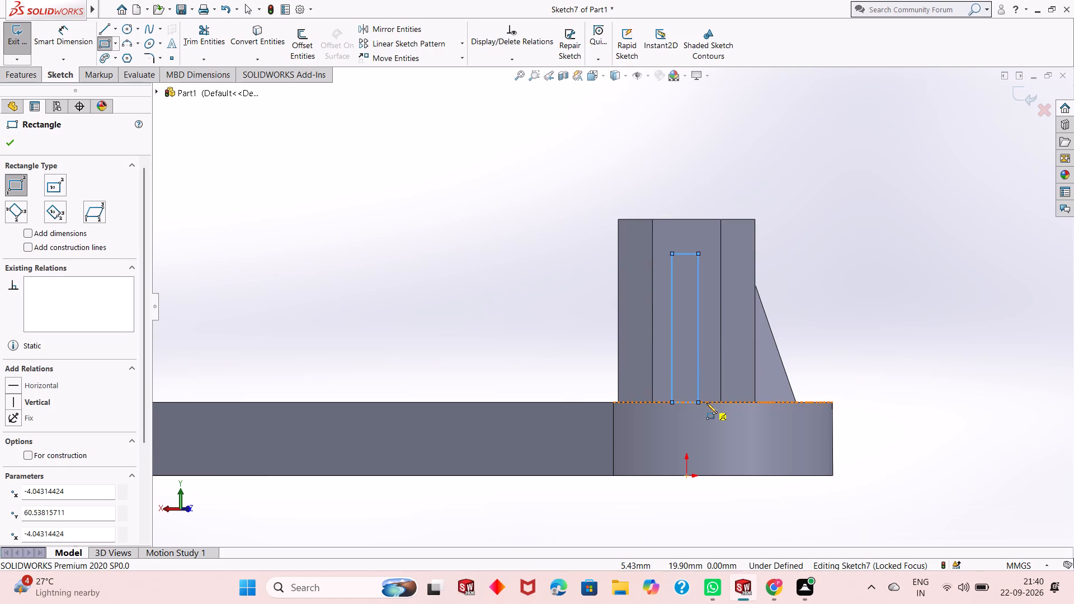
Dimension the rectangle's upper corner 4 mm horizontally from the midpoint of the boss face's top edge.
right_click(481, 220)
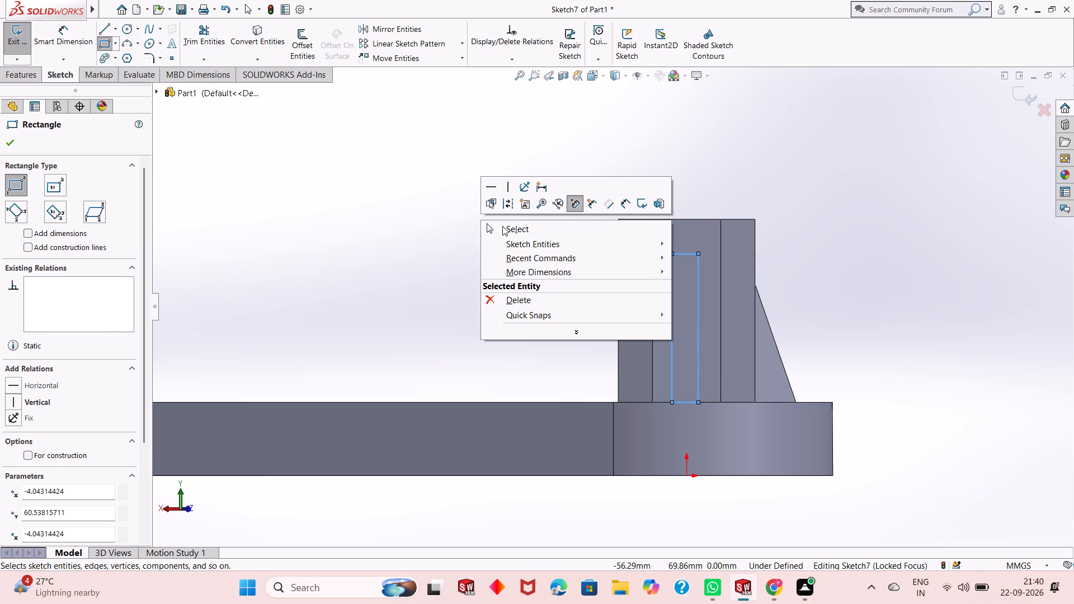
left_click(504, 226)
scroll(703, 350, "up", 2)
scroll(670, 369, "down", 4)
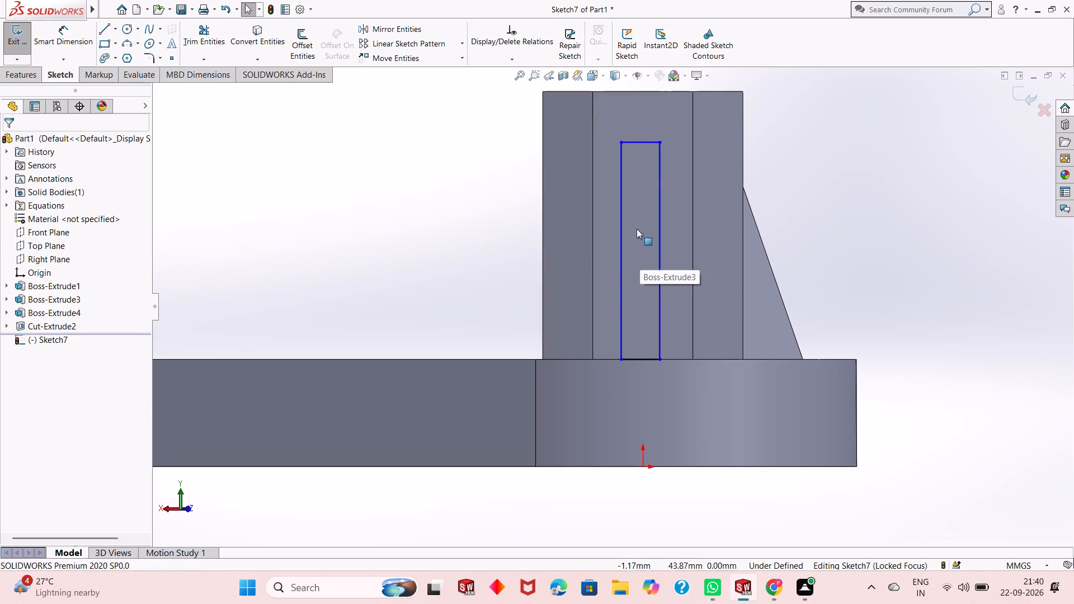
scroll(656, 173, "up", 1)
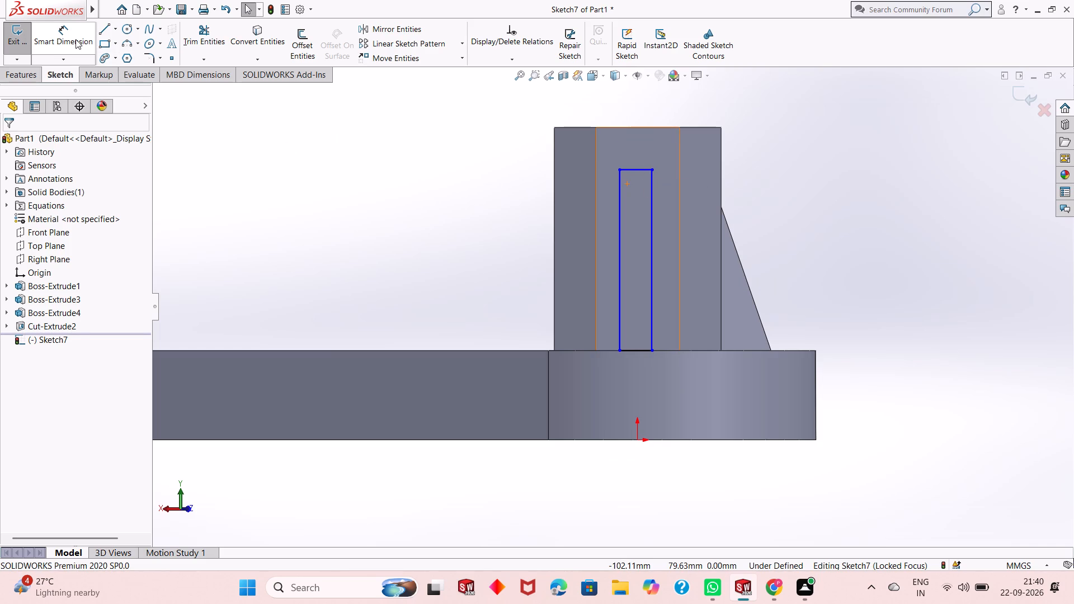
scroll(563, 241, "down", 1)
scroll(561, 239, "up", 1)
scroll(613, 255, "up", 2)
scroll(741, 300, "down", 1)
scroll(668, 297, "up", 1)
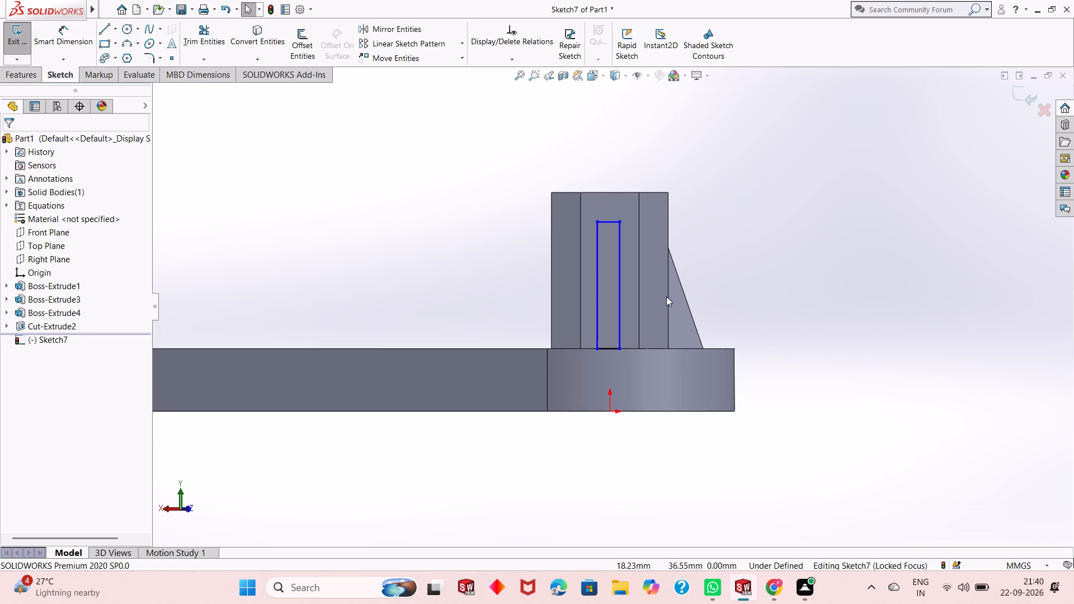
scroll(661, 300, "down", 1)
scroll(620, 287, "up", 1)
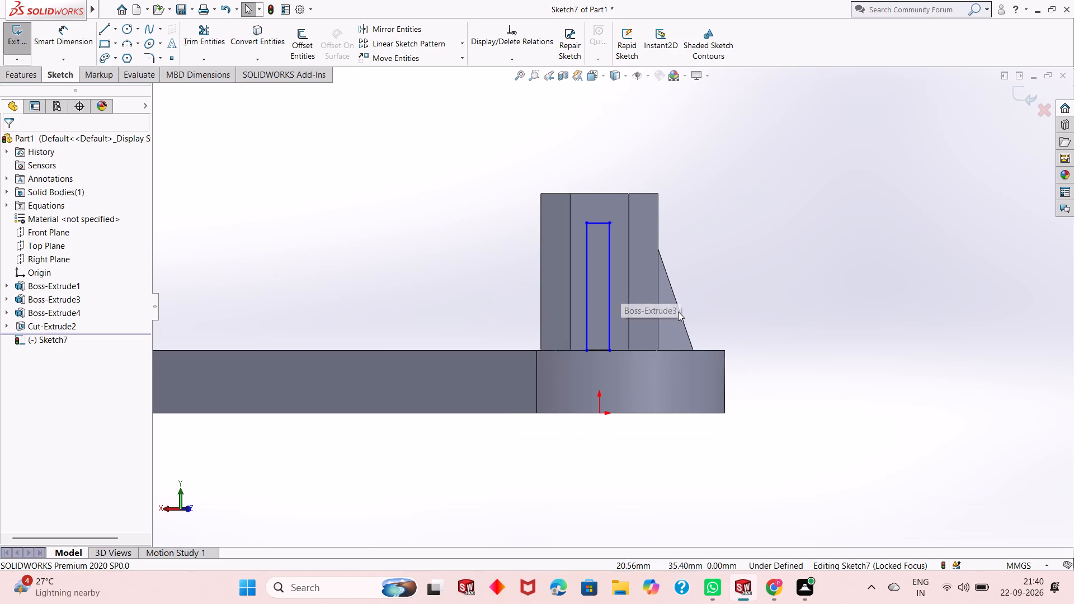
scroll(678, 312, "down", 1)
left_click(64, 42)
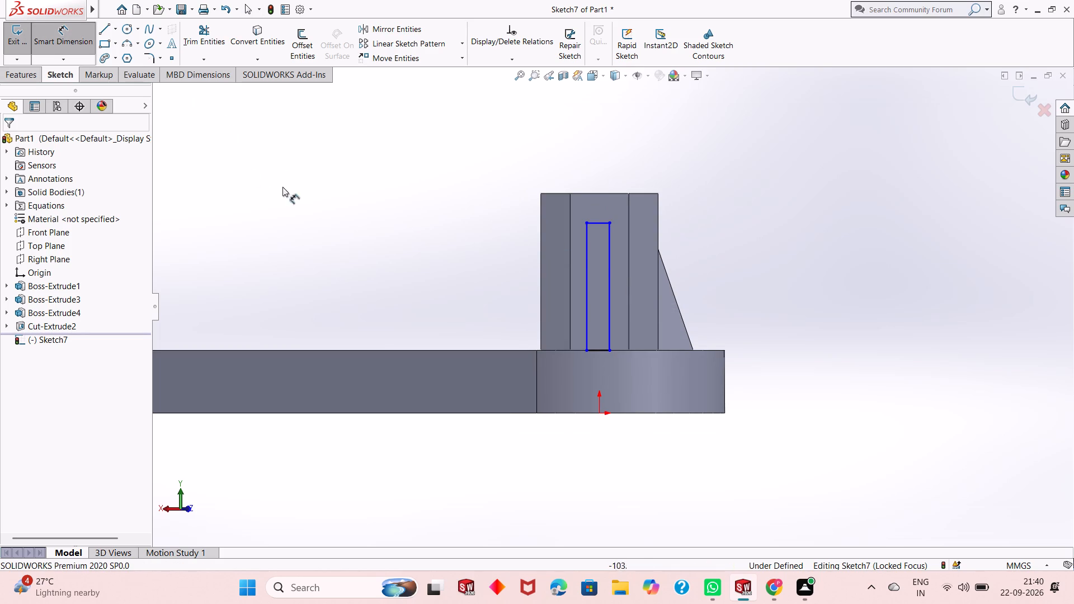
left_click(588, 224)
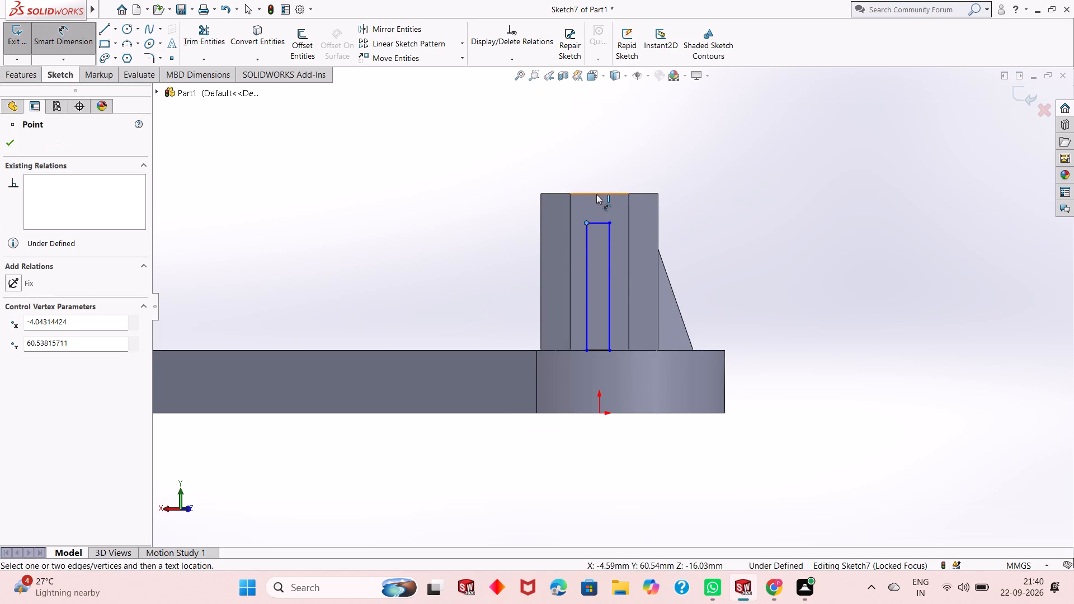
left_click(600, 193)
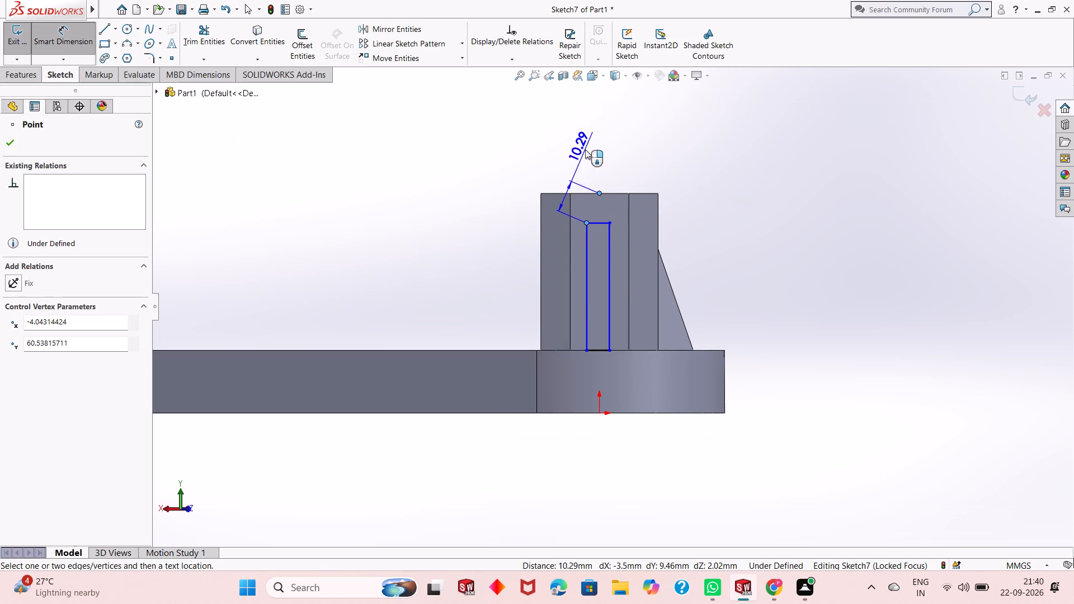
left_click(596, 124)
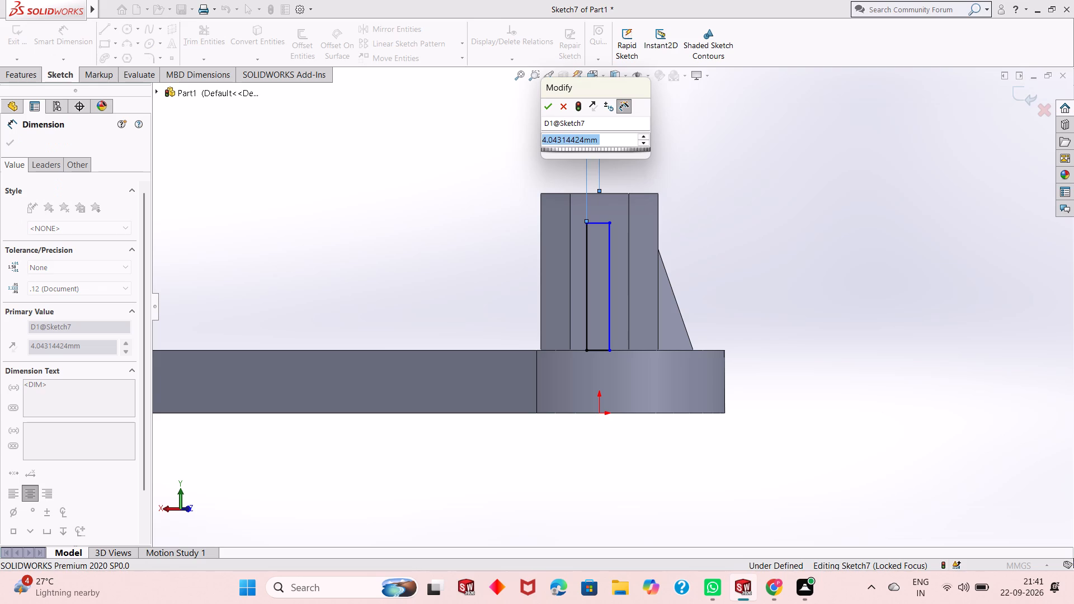
key("4")
key("Return")
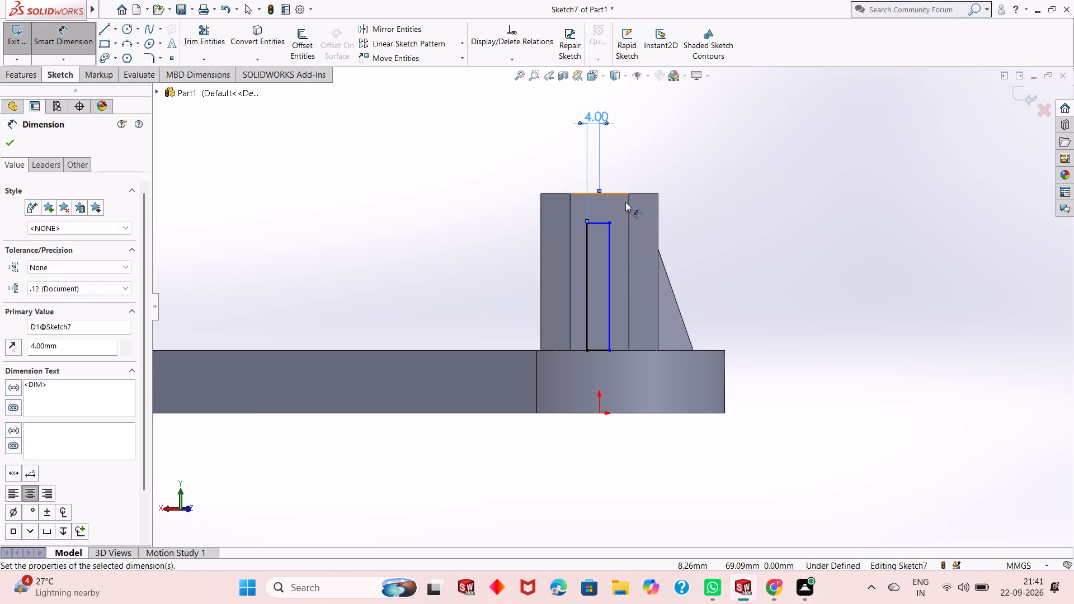
Dimension the rectangle on the boss face to 8 mm wide and 40 mm high.
left_click(597, 224)
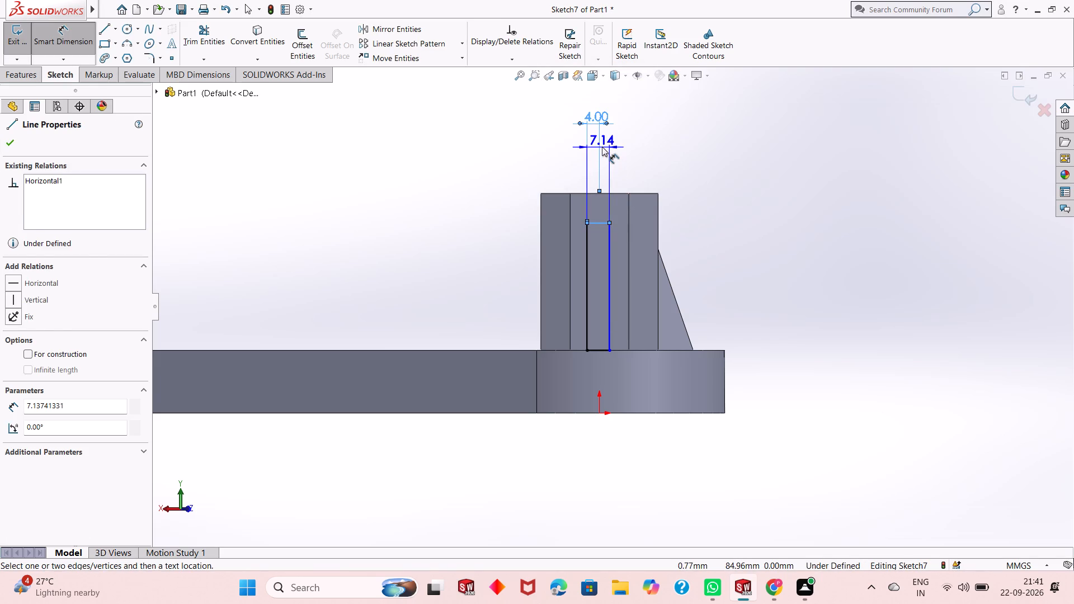
left_click(602, 147)
key("8")
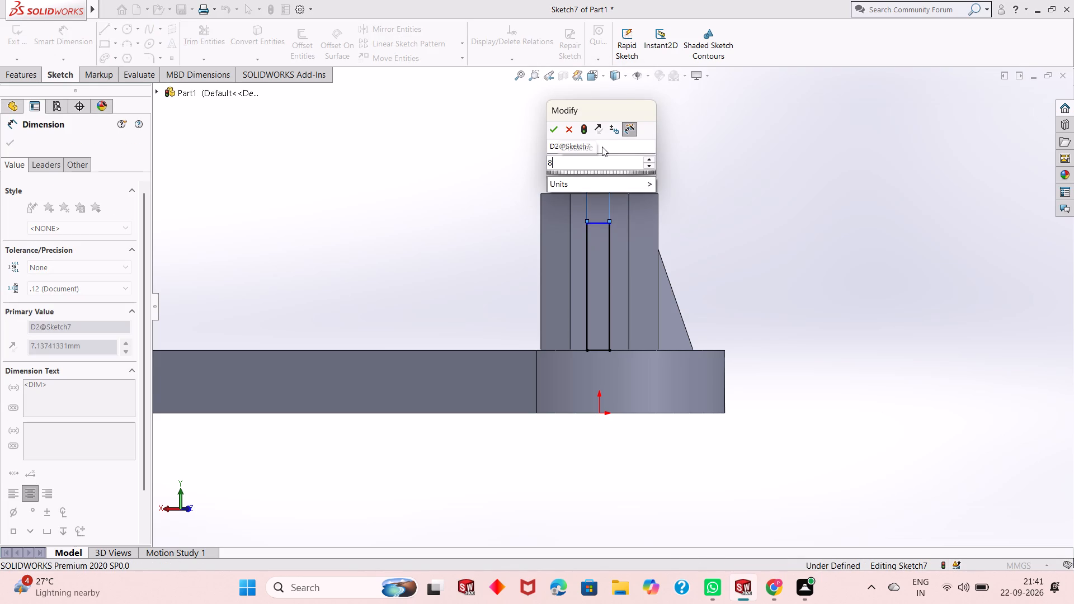
key("Return")
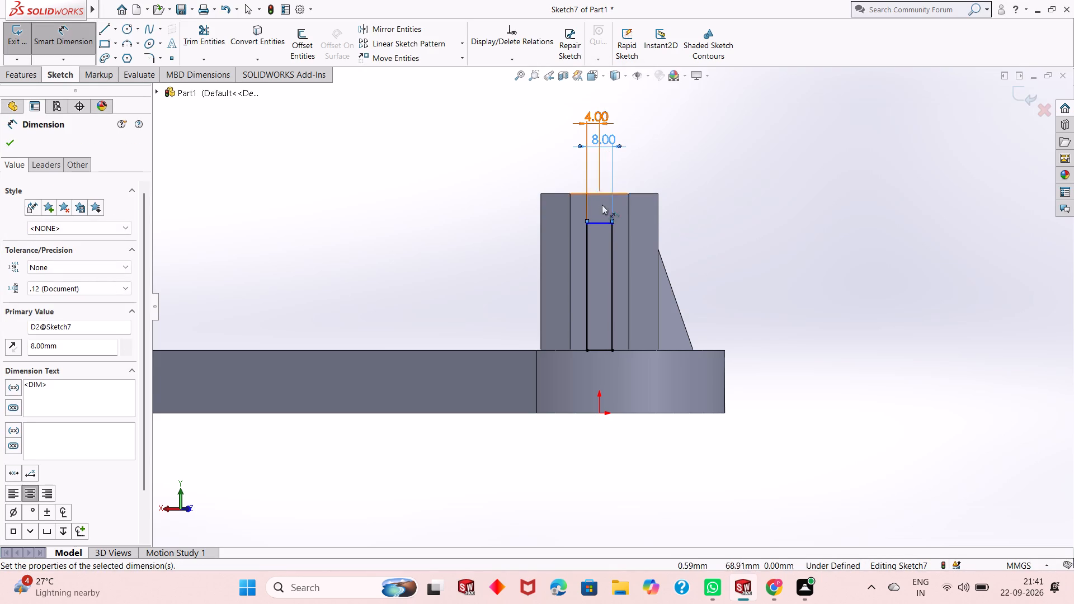
left_click(614, 247)
left_click(788, 239)
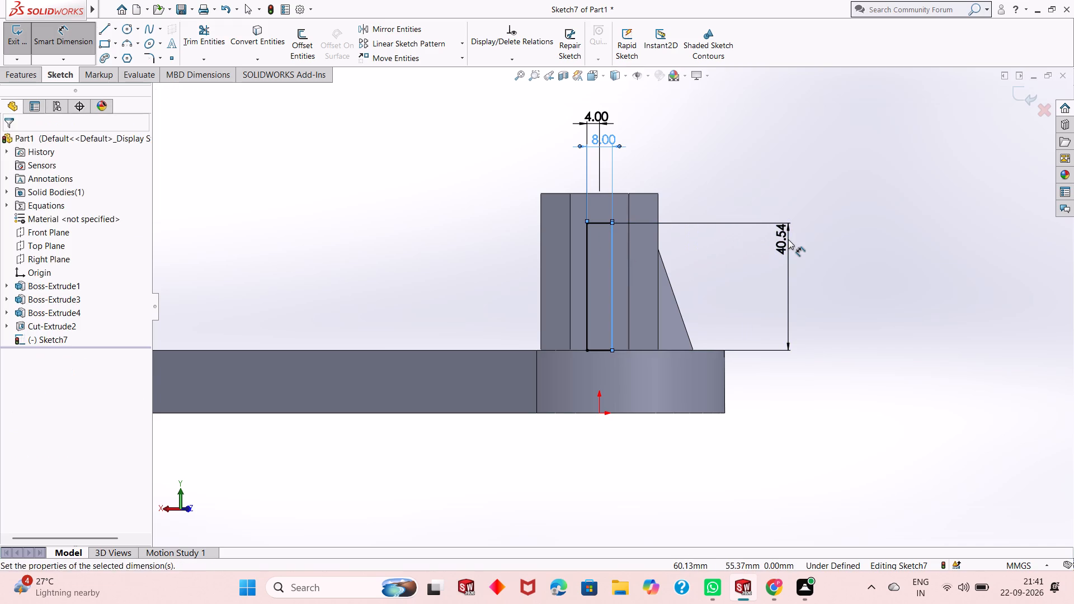
type("40")
key("Return")
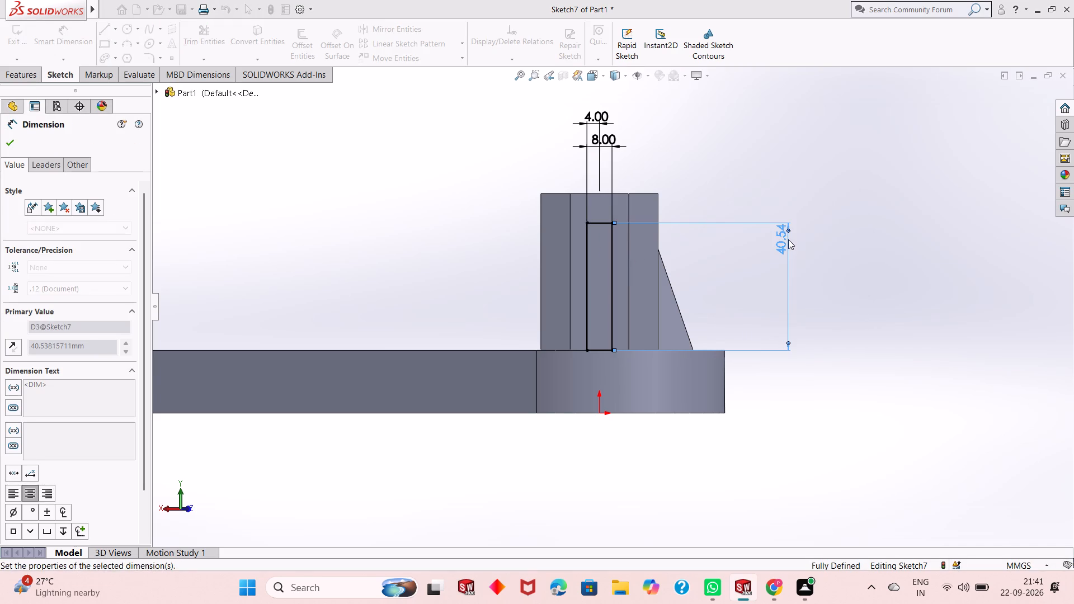
right_click(459, 228)
left_click(500, 264)
Examine the dimensioned rectangle on the boss's side face and its base on the plate from several angles and distances.
scroll(553, 291, "up", 1)
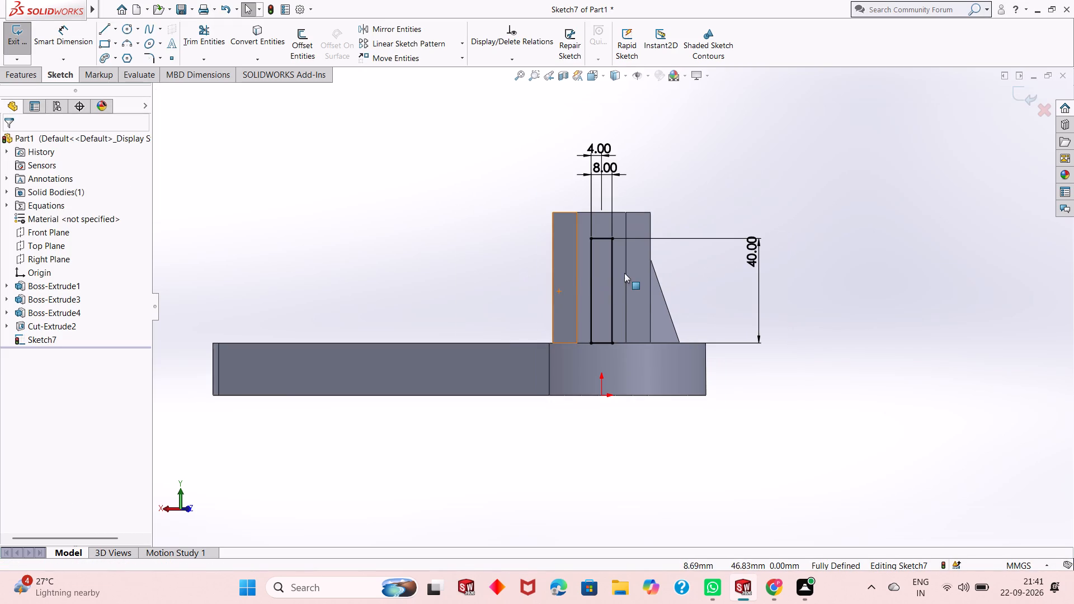
middle_click_drag(625, 273, 610, 316)
scroll(583, 357, "down", 12)
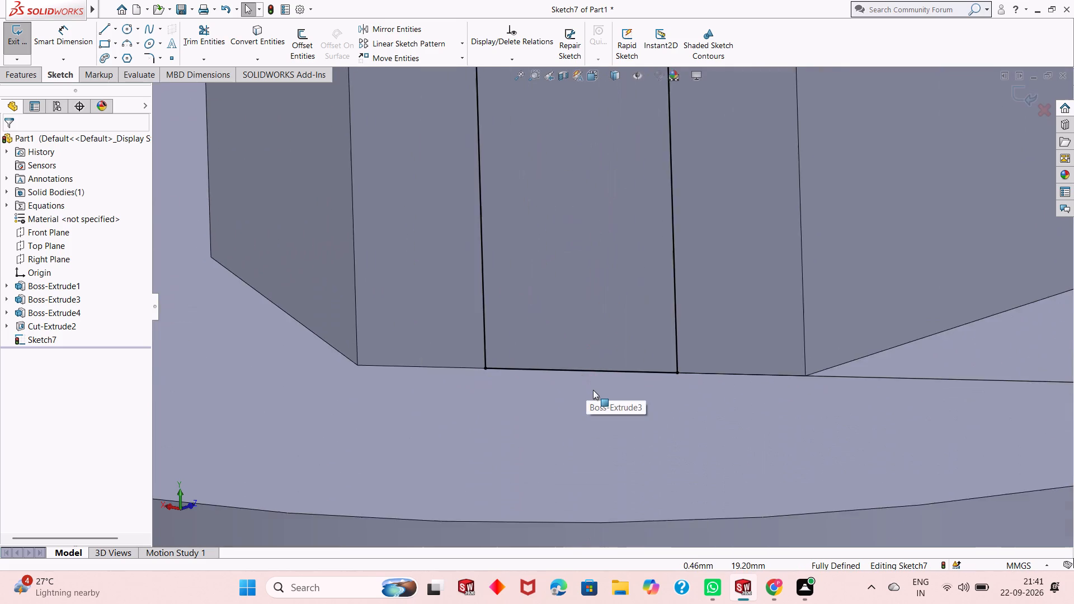
scroll(593, 390, "down", 5)
scroll(593, 390, "up", 9)
scroll(576, 361, "down", 1)
scroll(576, 361, "up", 8)
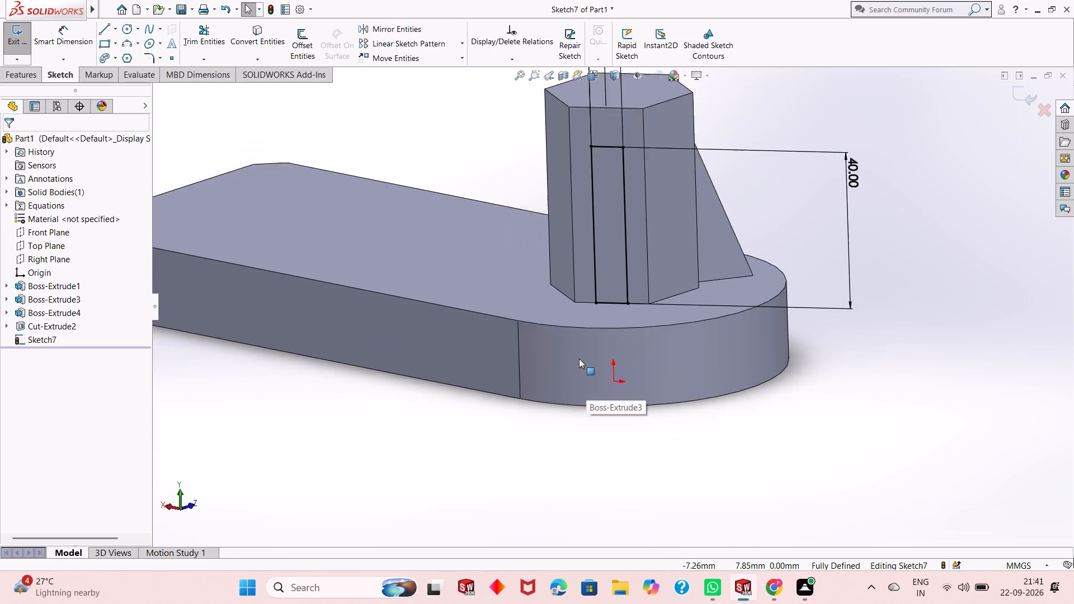
scroll(579, 358, "up", 4)
scroll(588, 225, "down", 3)
scroll(643, 262, "down", 4)
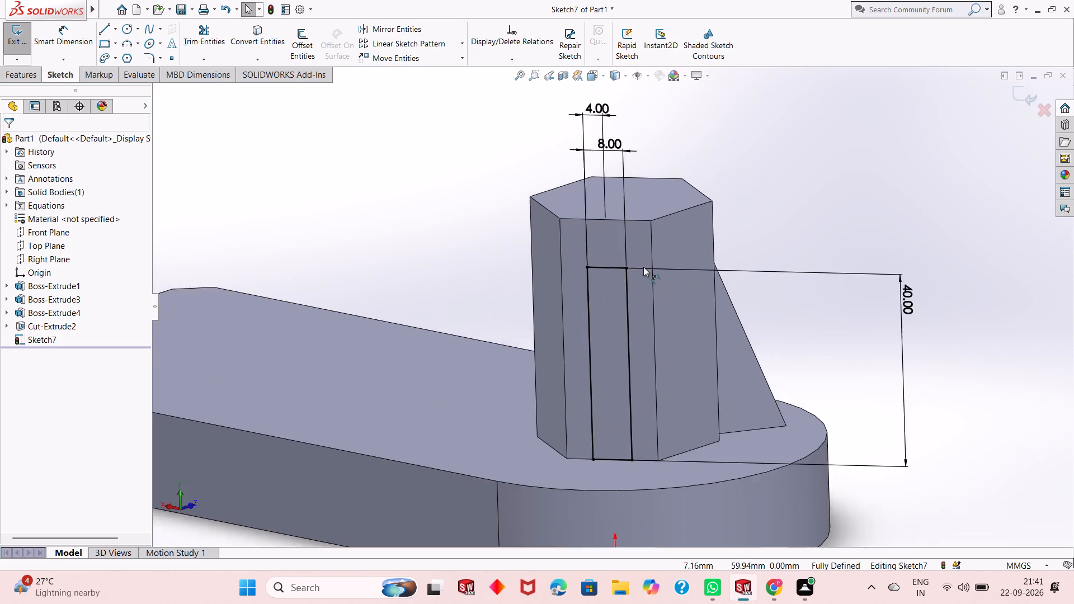
scroll(643, 267, "down", 1)
scroll(632, 288, "up", 6)
scroll(625, 357, "down", 7)
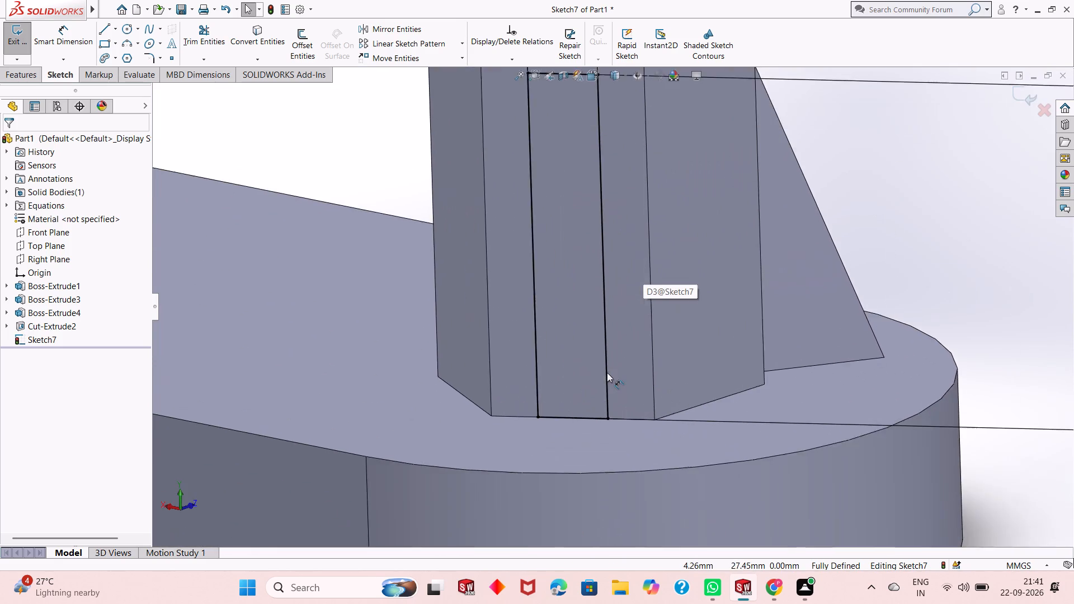
scroll(607, 372, "up", 6)
middle_click_drag(547, 349, 587, 252)
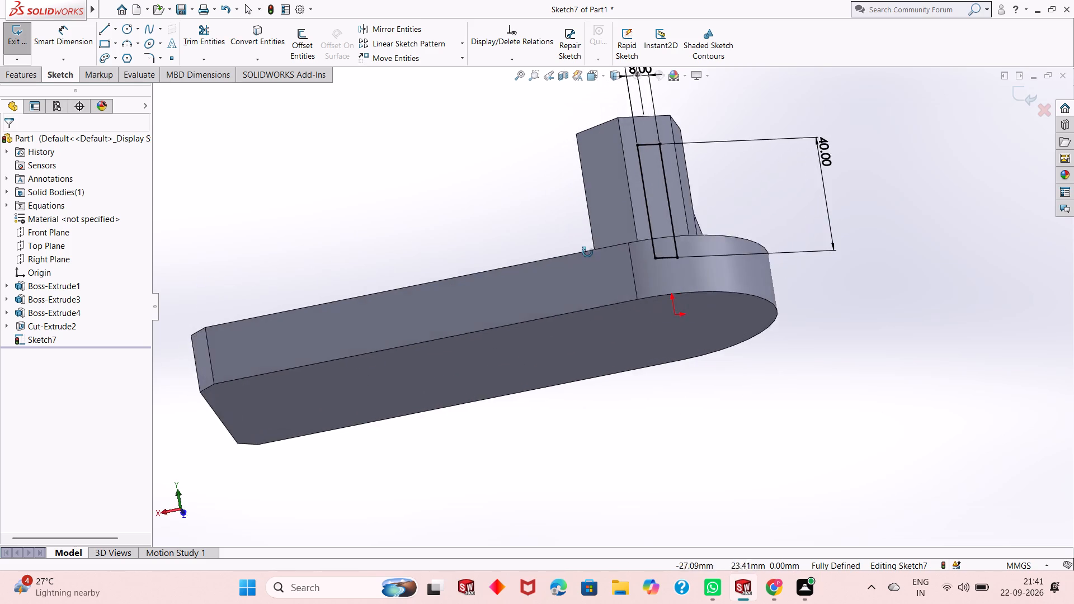
middle_click_drag(587, 252, 469, 427)
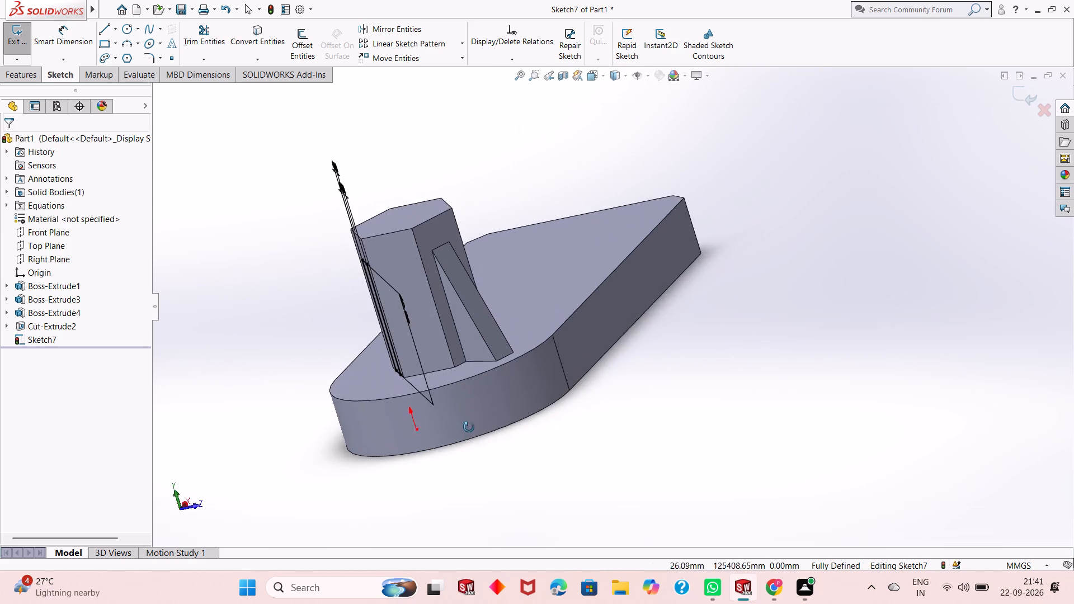
middle_click_drag(469, 427, 552, 415)
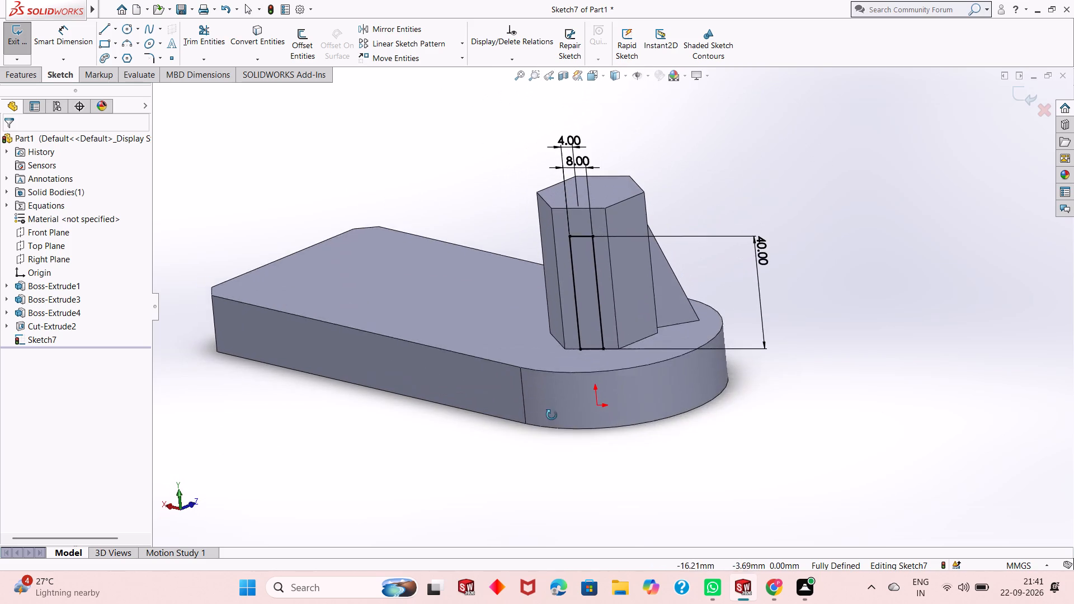
middle_click_drag(552, 415, 552, 416)
scroll(590, 309, "down", 1)
scroll(590, 309, "up", 2)
scroll(628, 302, "down", 4)
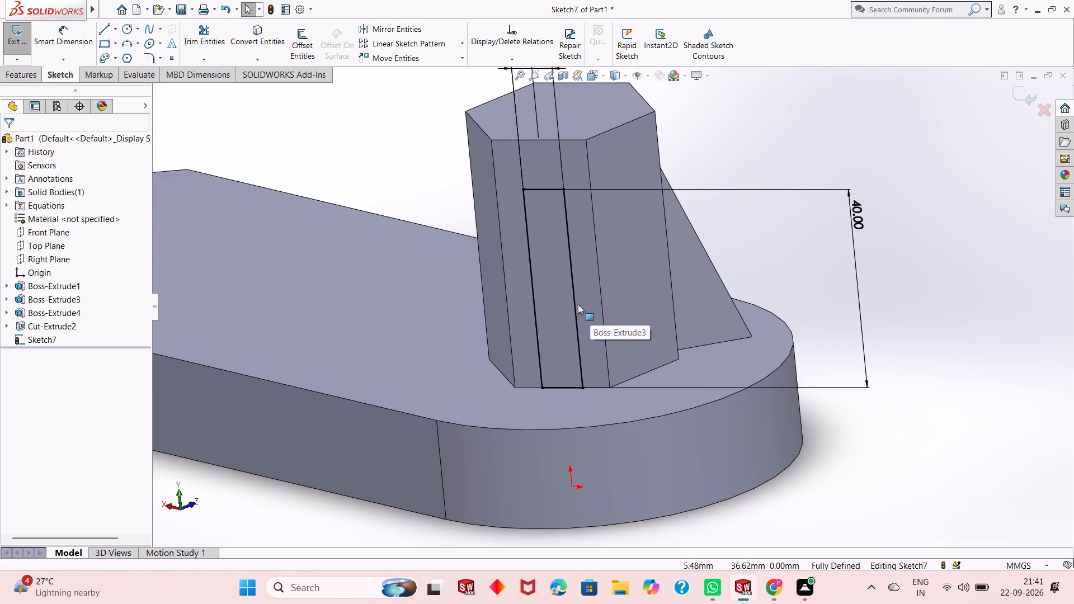
middle_click_drag(572, 303, 576, 268)
scroll(541, 230, "up", 2)
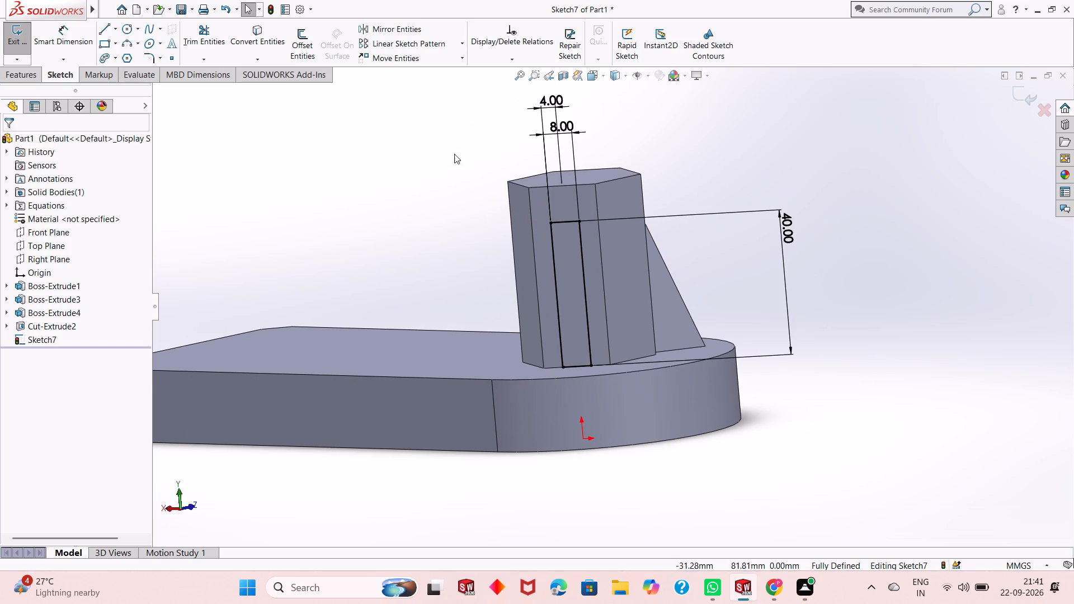
Extrude the 8 by 40 mm rectangle 16 mm blind outward from the boss's side face, merged with the body.
left_click(15, 76)
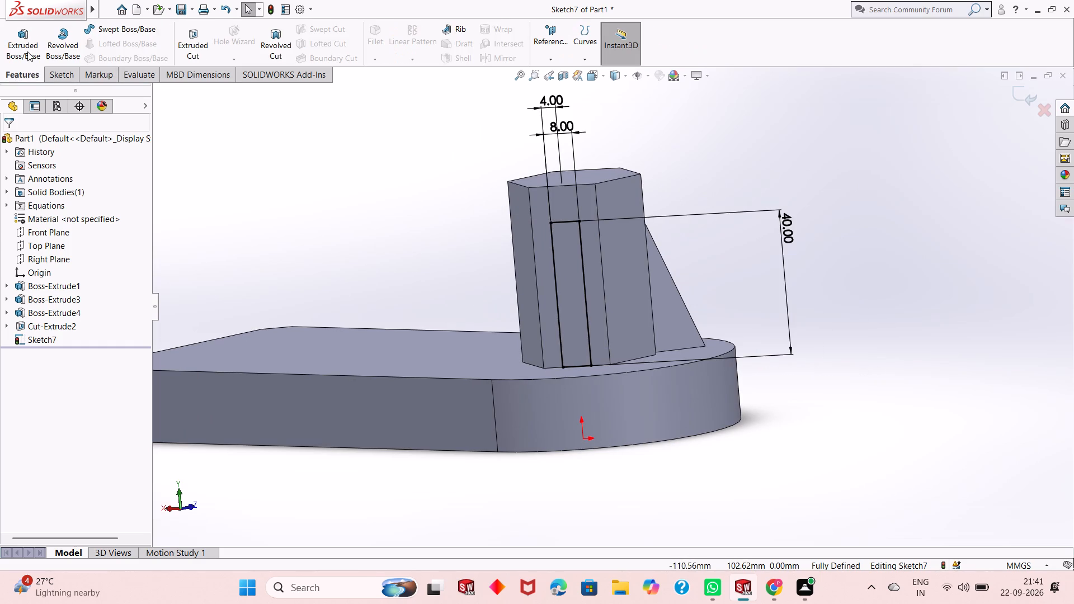
left_click(27, 51)
middle_click_drag(581, 320, 527, 322)
middle_click(530, 351)
left_click(17, 148)
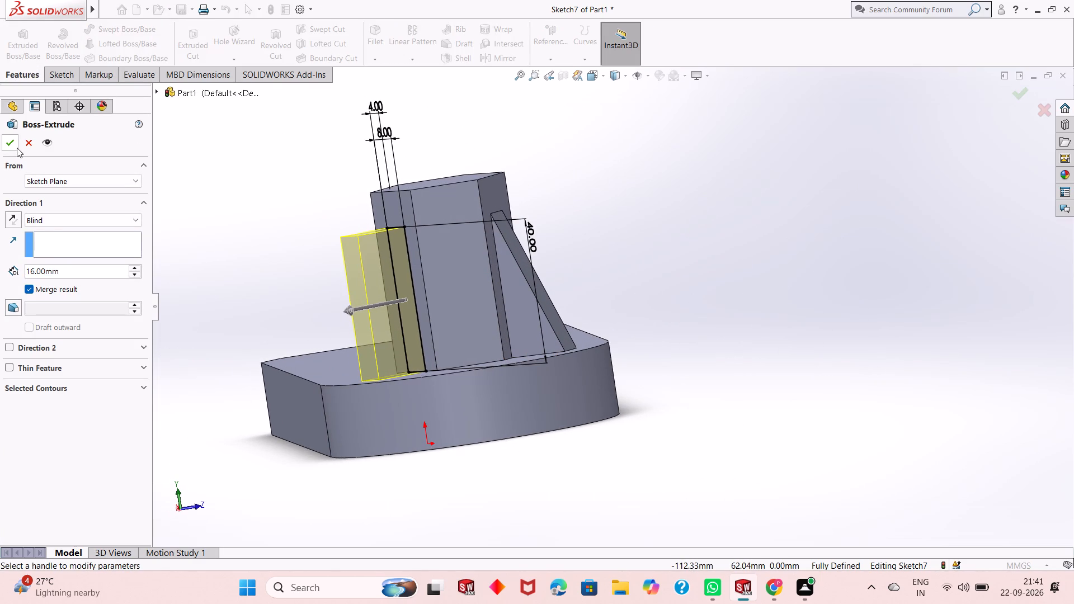
left_click(632, 230)
Examine the second rib block, the hexagonal boss and the existing sloped rib from several angles.
middle_click_drag(451, 301, 457, 315)
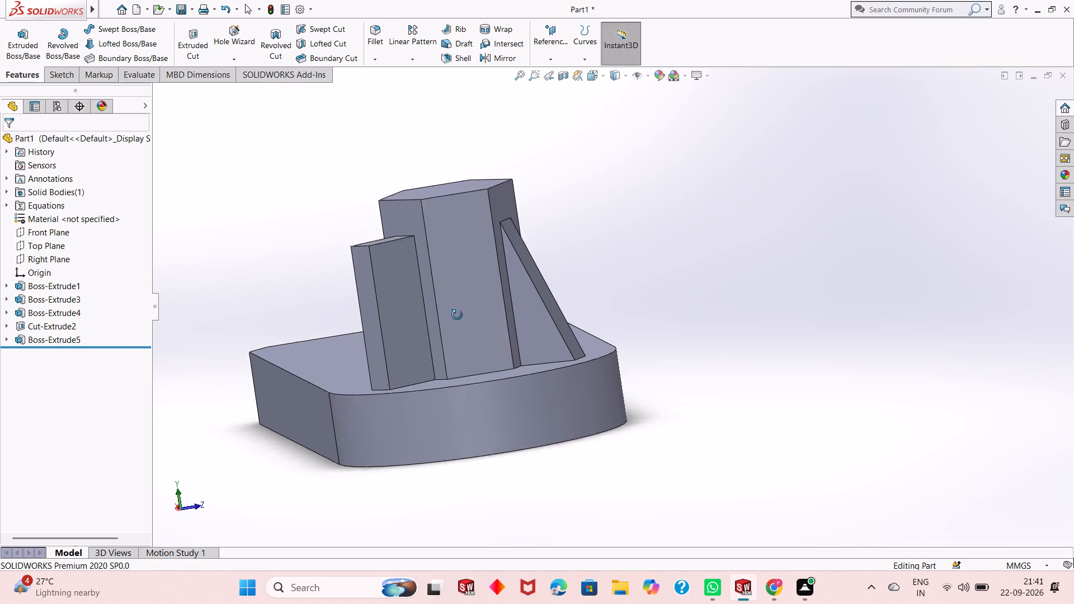
middle_click_drag(457, 315, 461, 335)
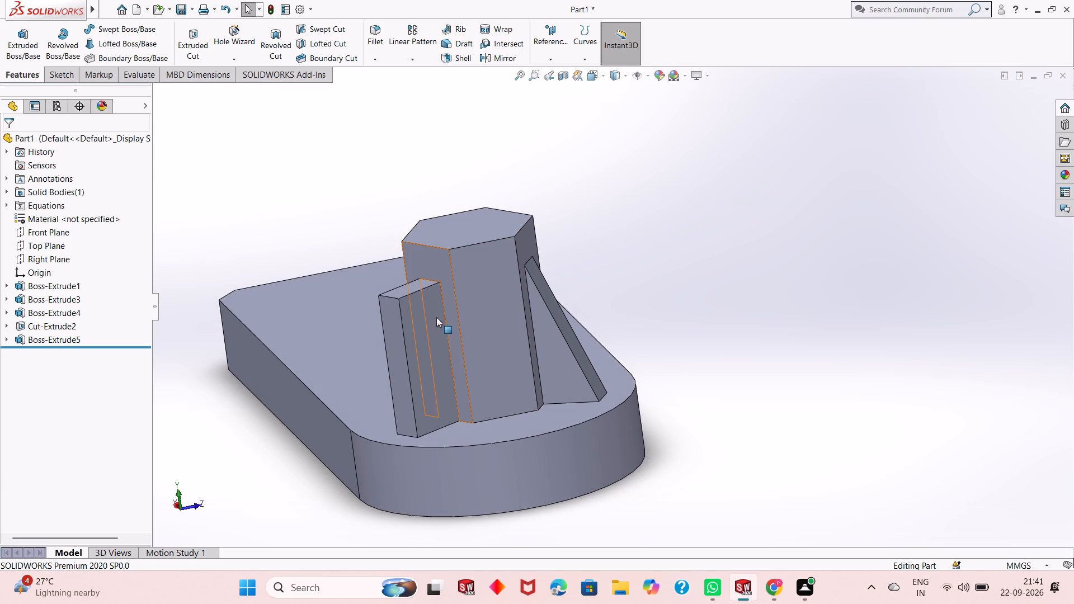
scroll(436, 317, "up", 2)
middle_click_drag(469, 312, 483, 333)
scroll(484, 334, "up", 4)
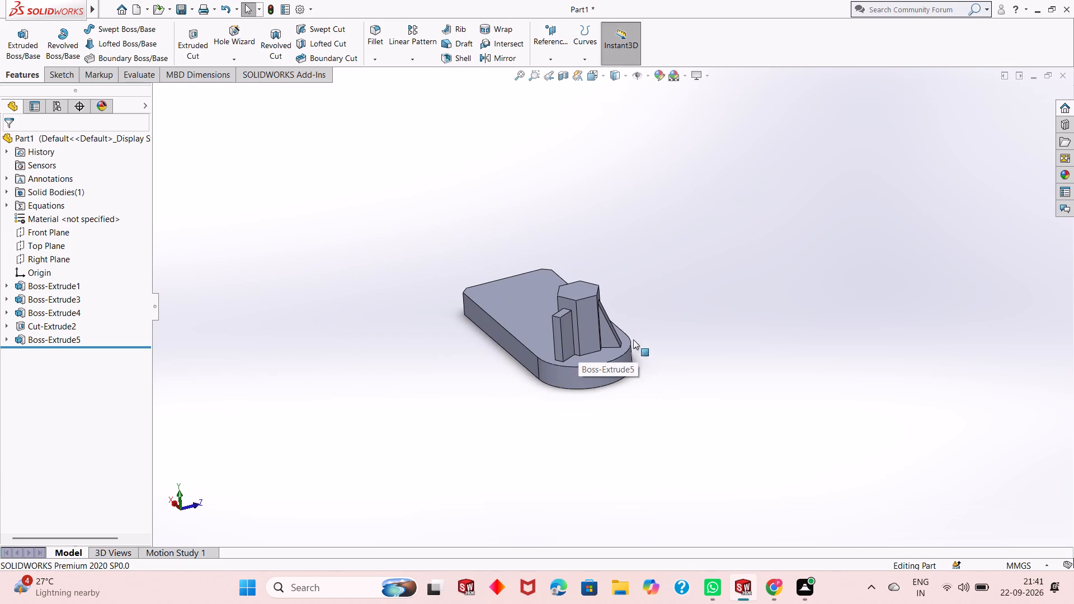
scroll(633, 338, "down", 7)
scroll(484, 259, "up", 1)
middle_click_drag(481, 256, 488, 277)
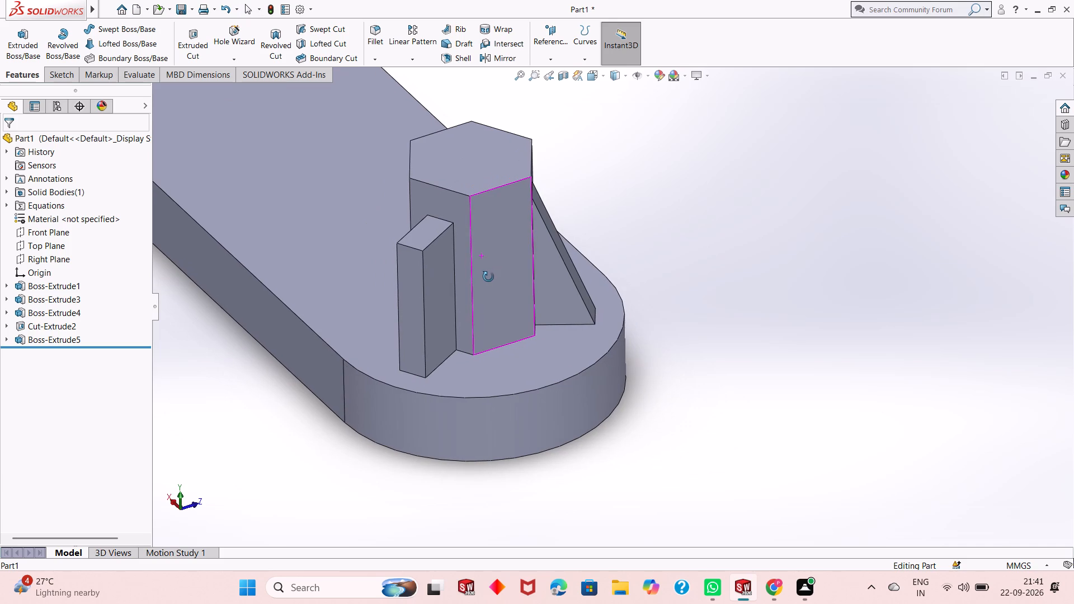
middle_click_drag(488, 277, 483, 267)
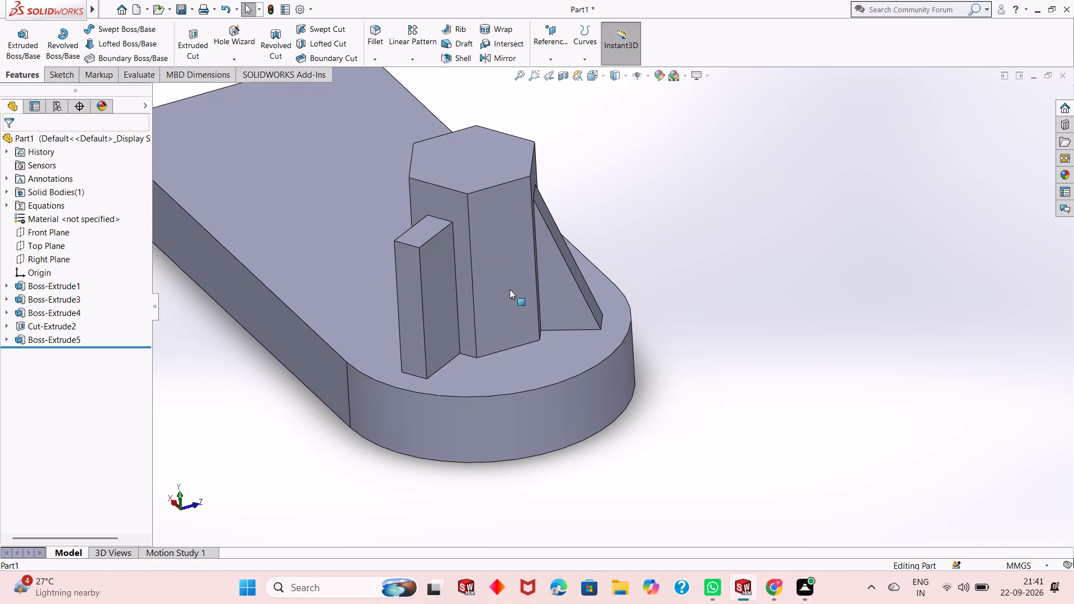
middle_click_drag(510, 289, 493, 247)
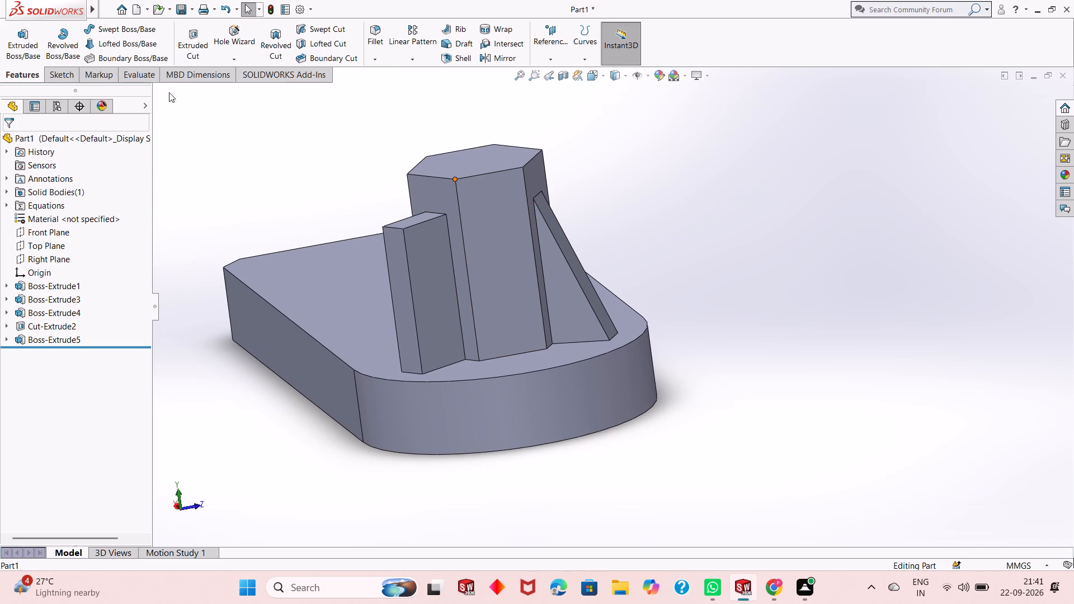
Sketch a closed triangle on the second rib block's side face, joining its top inner, bottom outer and top outer corners.
left_click(62, 75)
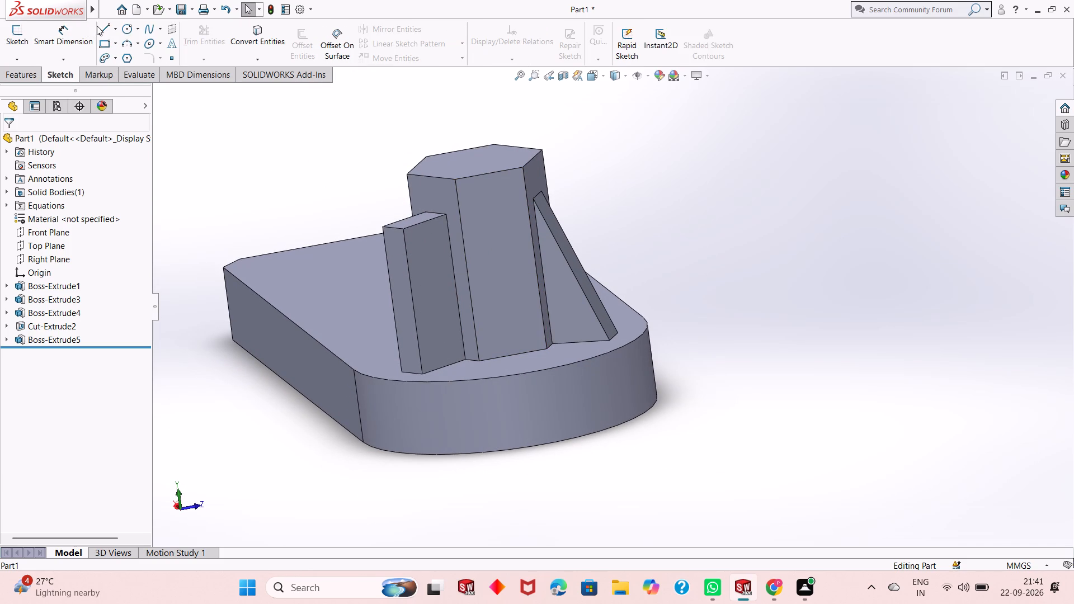
left_click(102, 27)
left_click(426, 289)
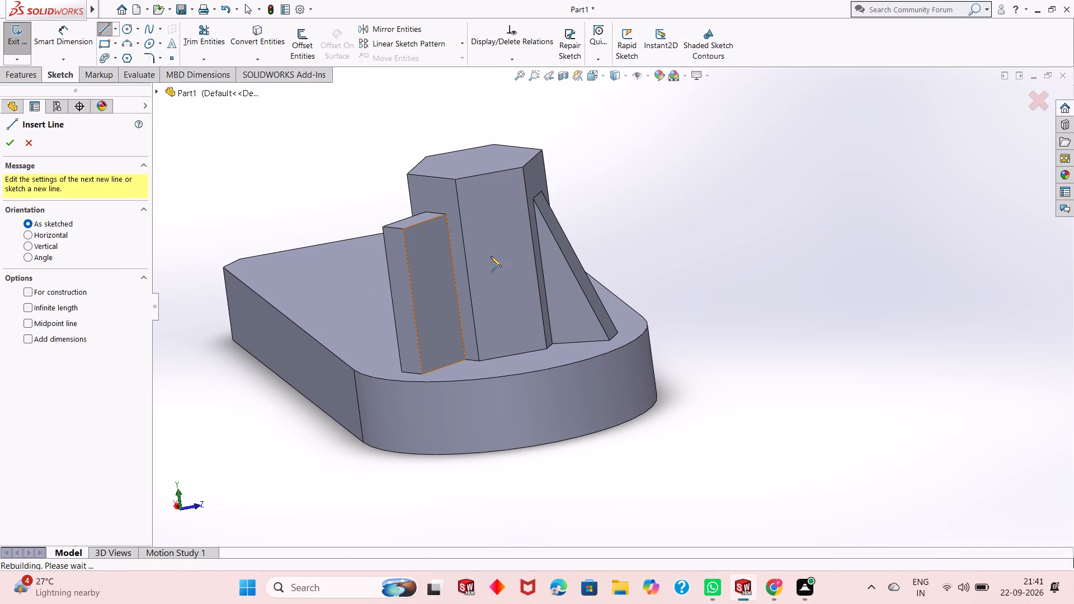
left_click(447, 214)
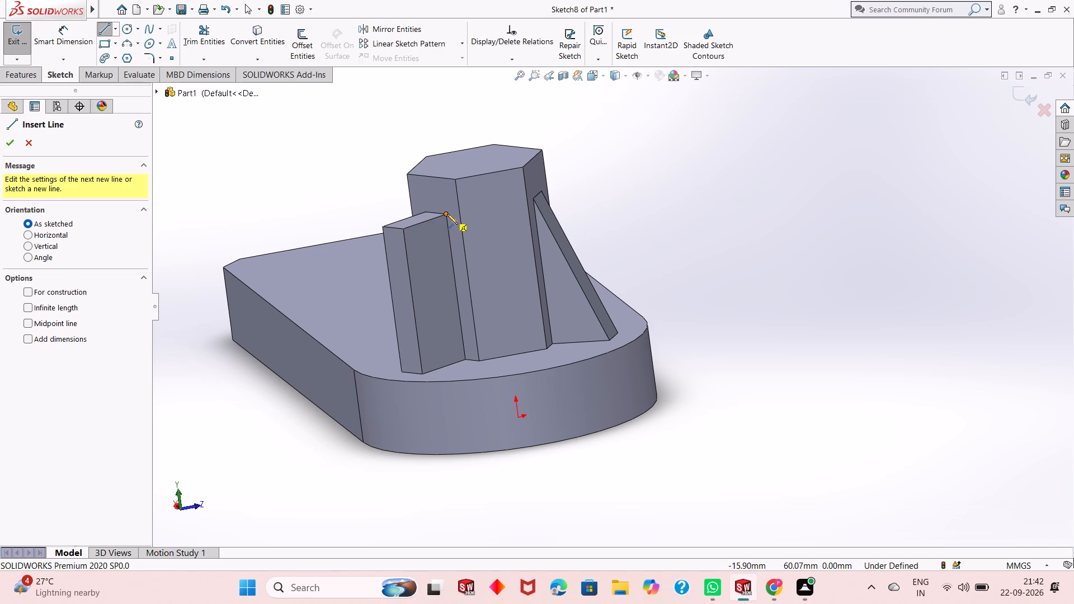
left_click(423, 374)
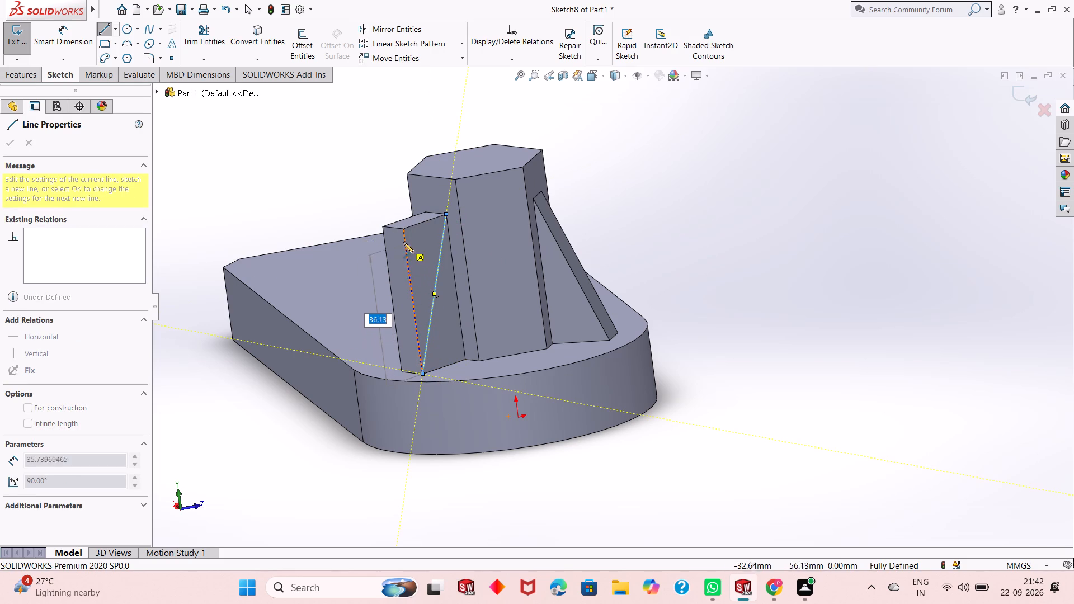
left_click(403, 229)
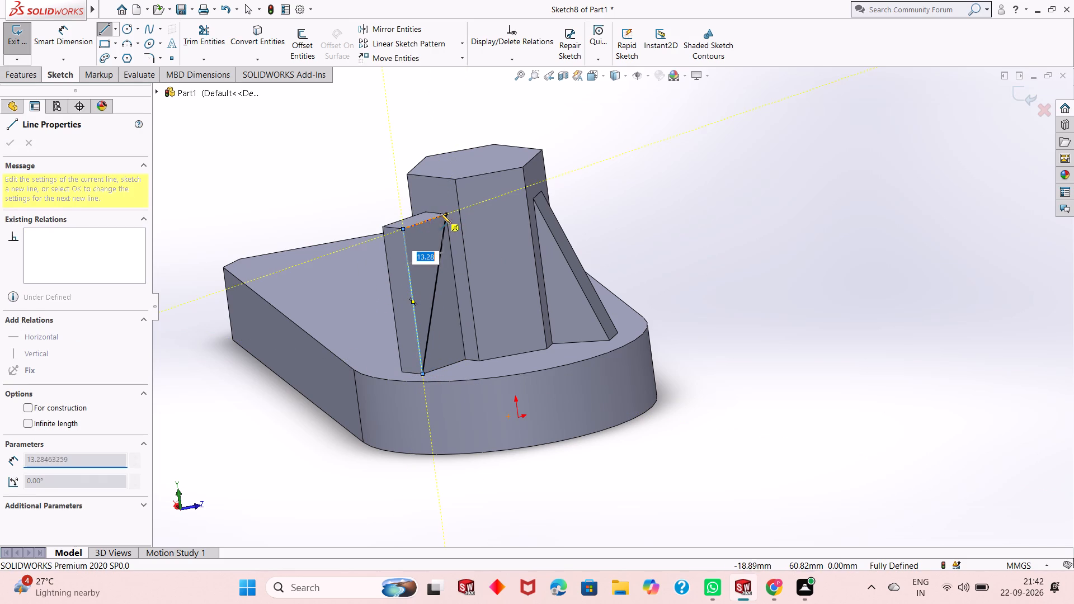
left_click(446, 214)
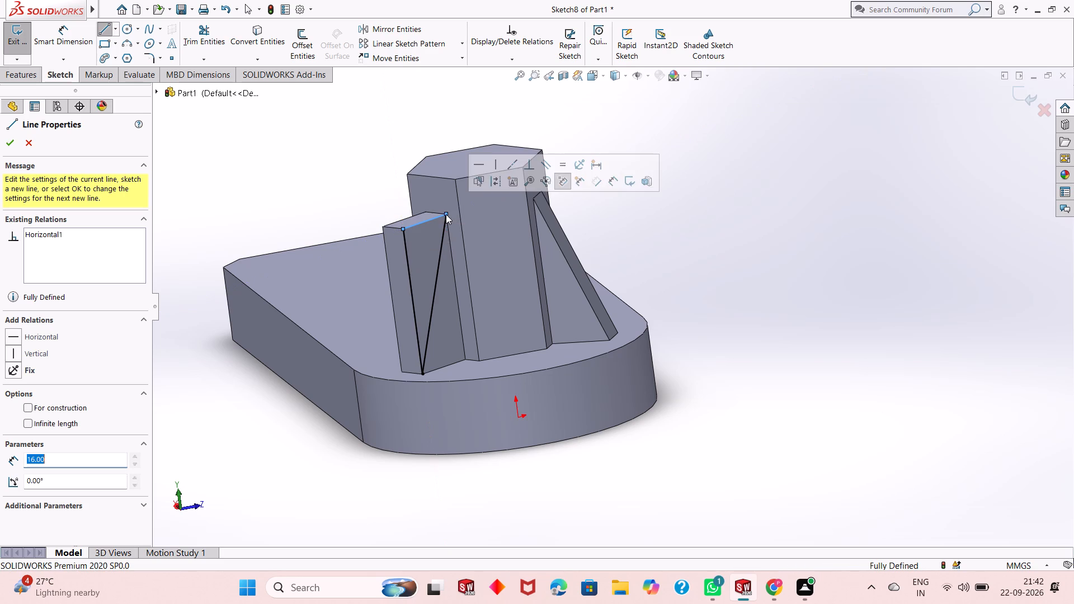
right_click(446, 214)
left_click(457, 221)
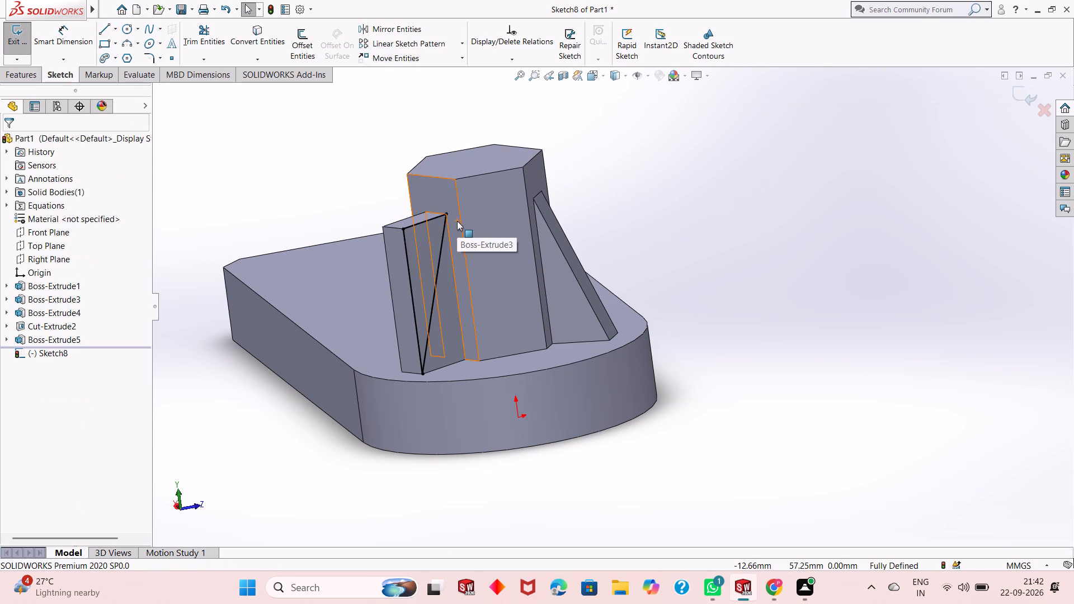
Cut-extrude the triangle 16 mm blind through the second rib block to form its sloped face.
left_click(36, 81)
left_click(188, 52)
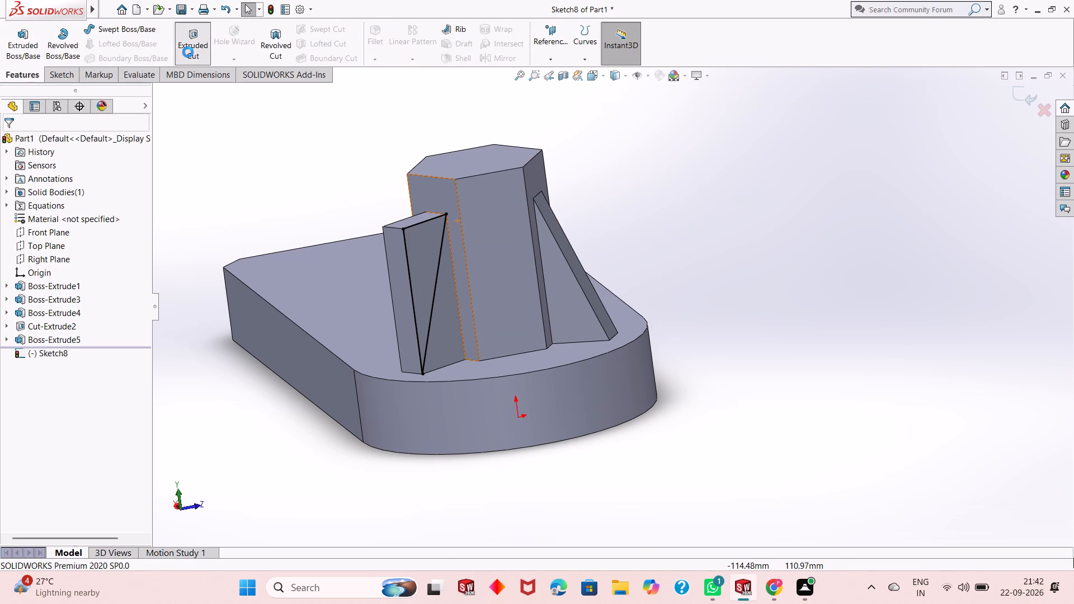
left_click(16, 145)
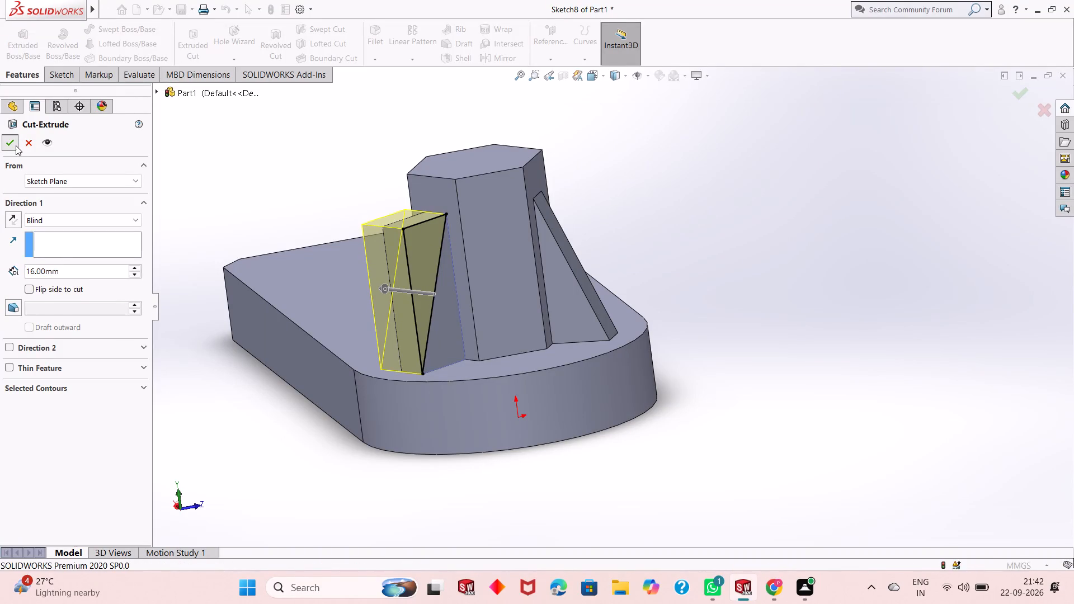
left_click(299, 183)
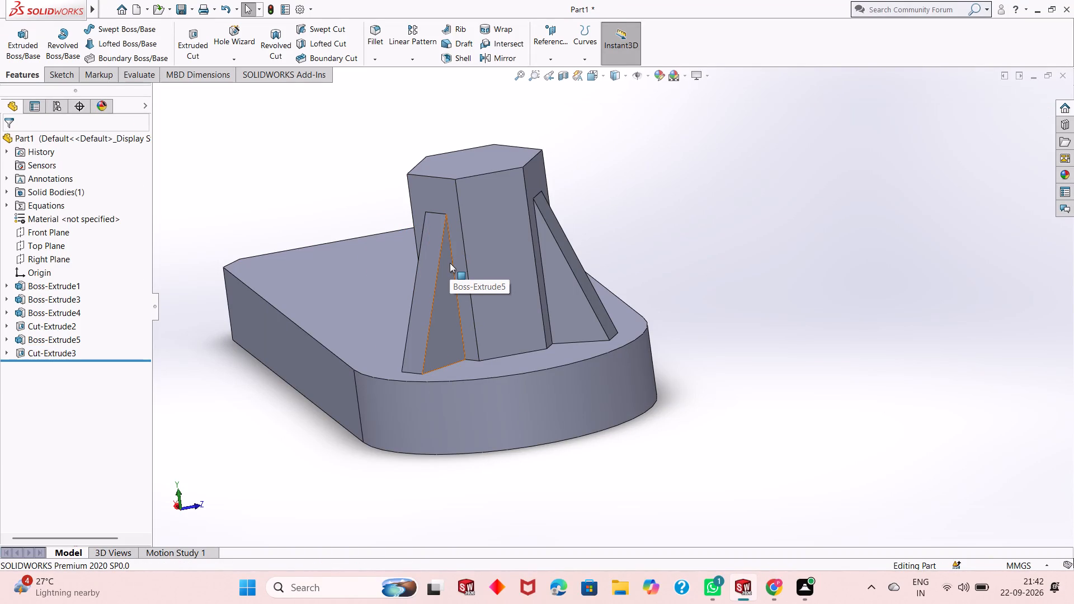
Examine both sloped ribs, the hexagonal boss and the plate from several angles and distances.
scroll(496, 285, "down", 1)
scroll(496, 285, "up", 2)
left_click(677, 221)
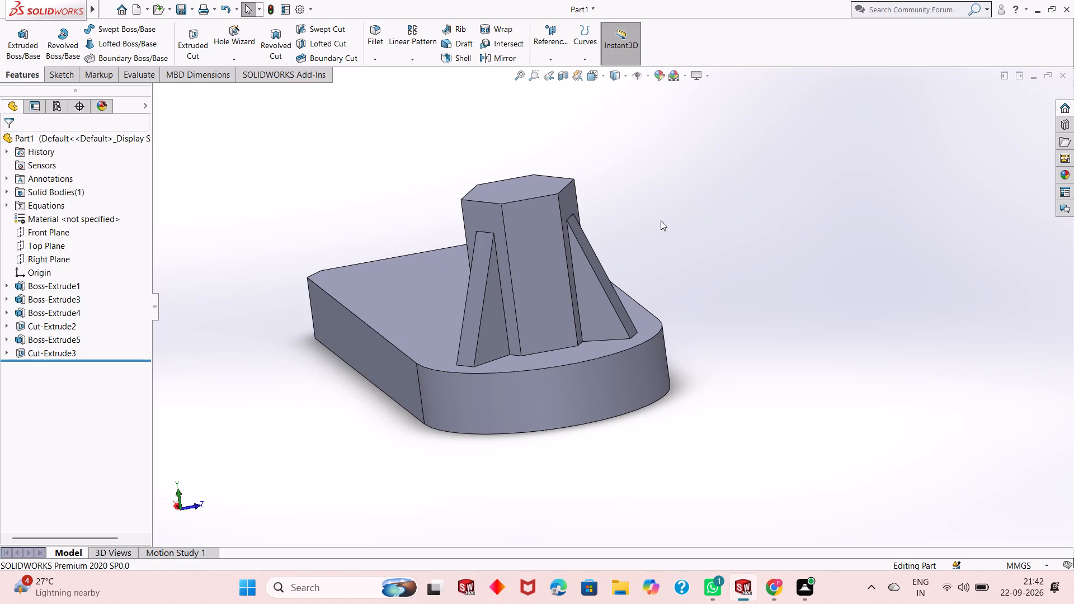
middle_click_drag(576, 234, 516, 211)
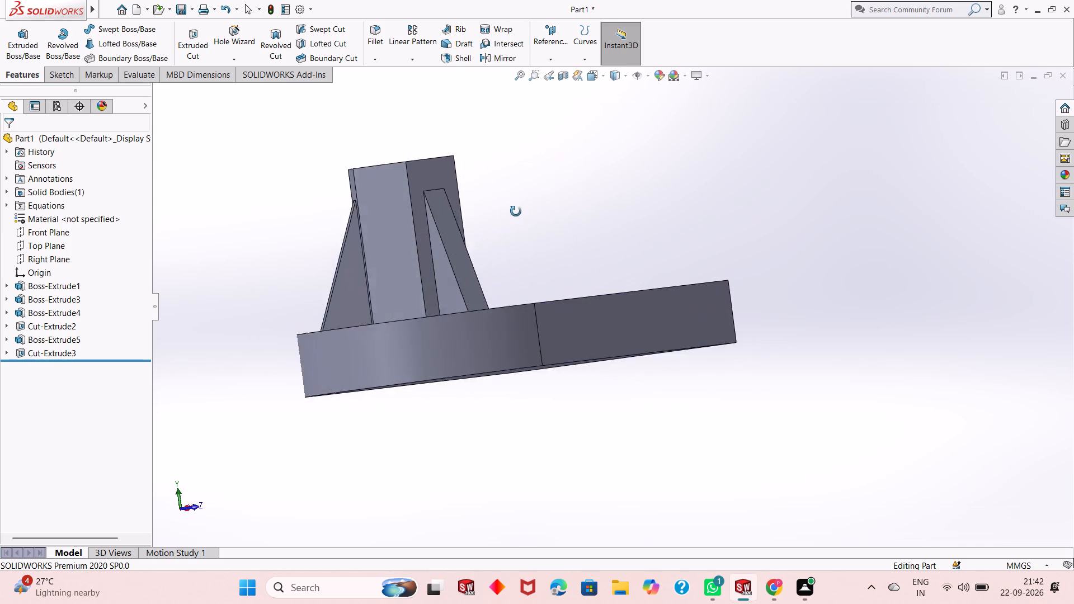
middle_click_drag(516, 211, 486, 319)
scroll(456, 317, "up", 1)
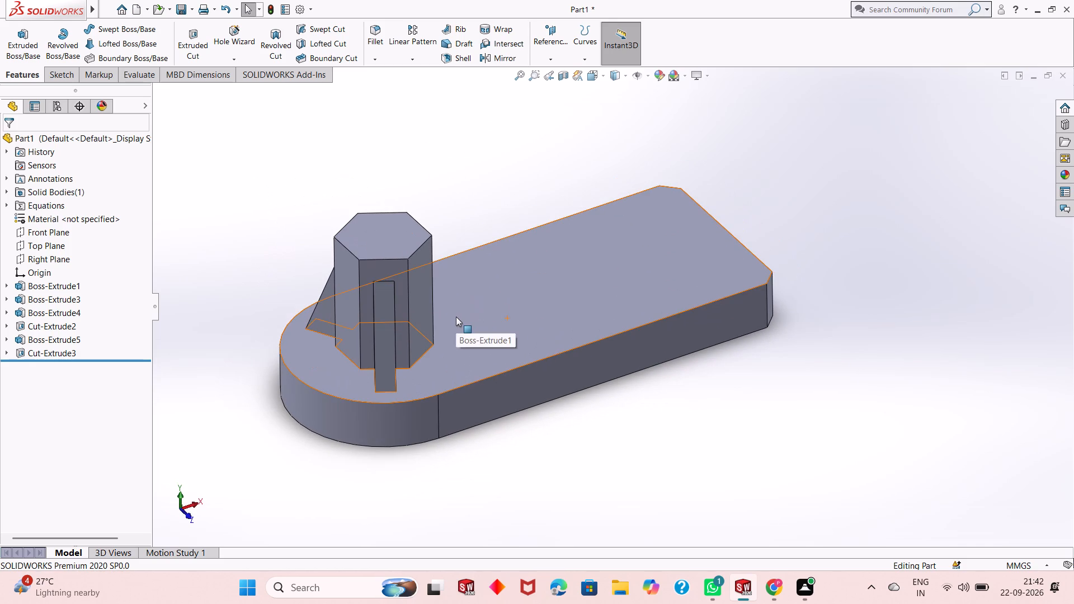
scroll(444, 314, "up", 2)
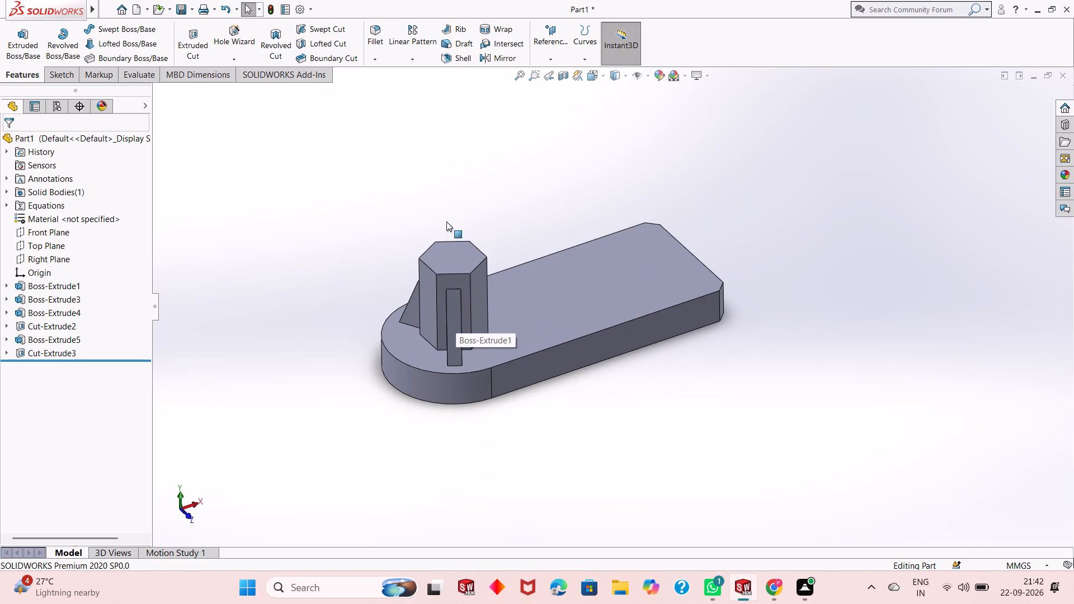
middle_click_drag(512, 237, 450, 230)
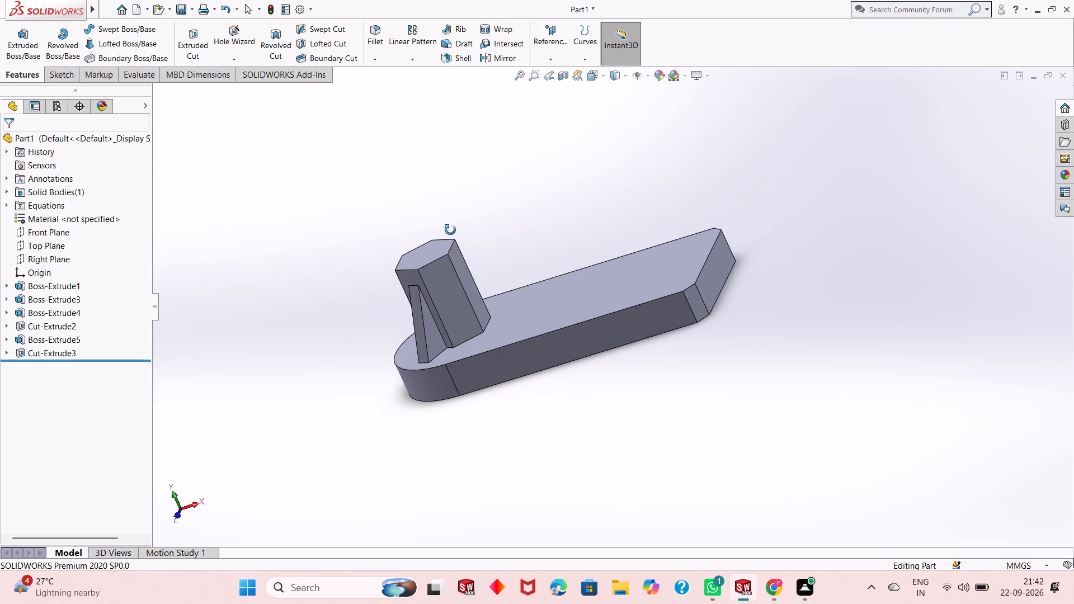
middle_click_drag(450, 230, 473, 222)
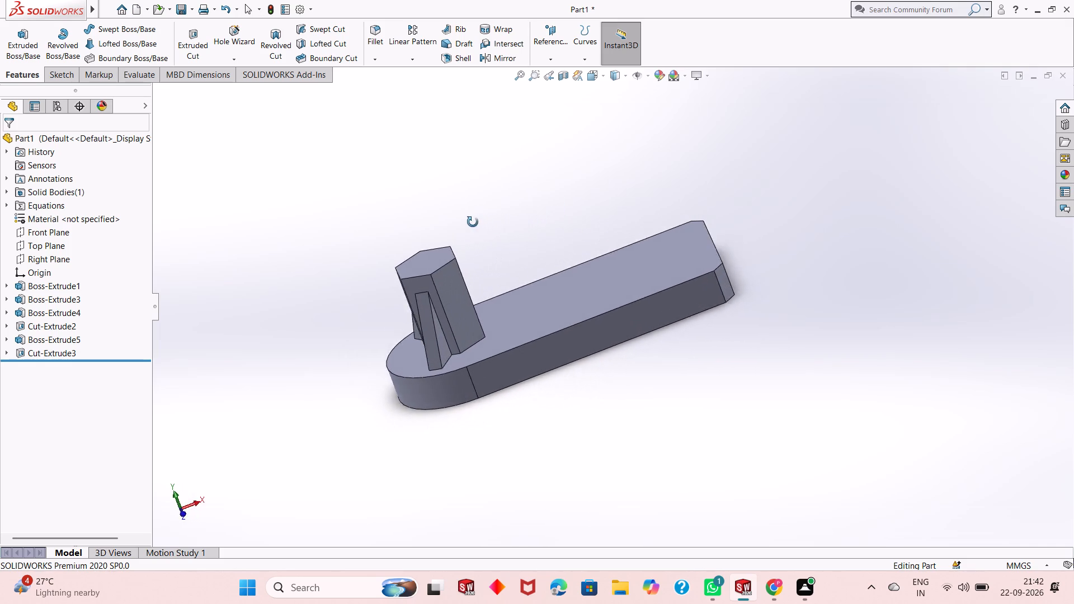
middle_click_drag(473, 222, 487, 386)
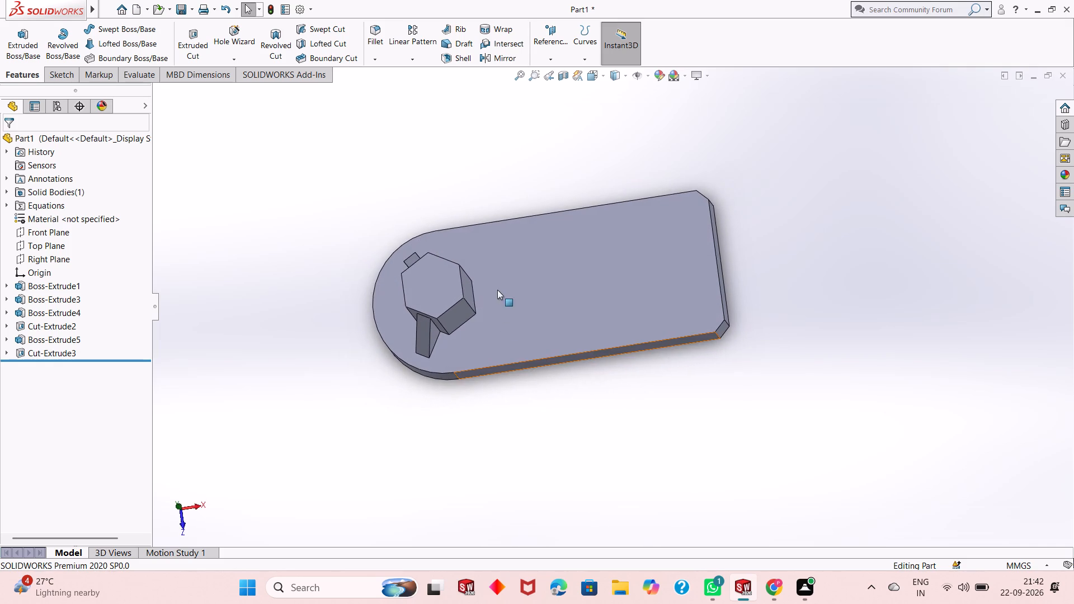
middle_click_drag(497, 290, 555, 213)
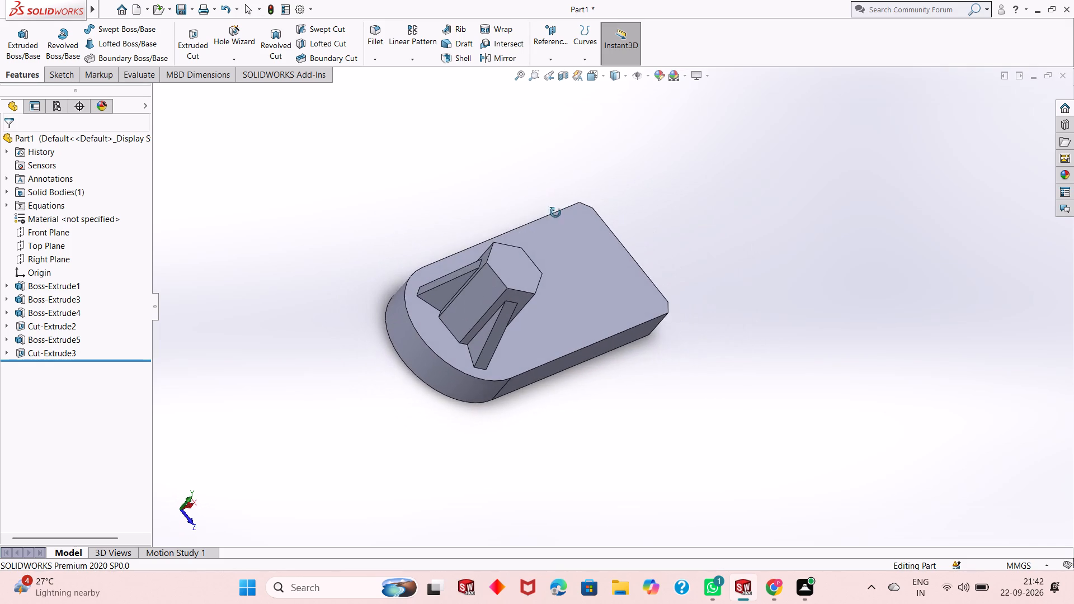
middle_click_drag(555, 213, 516, 194)
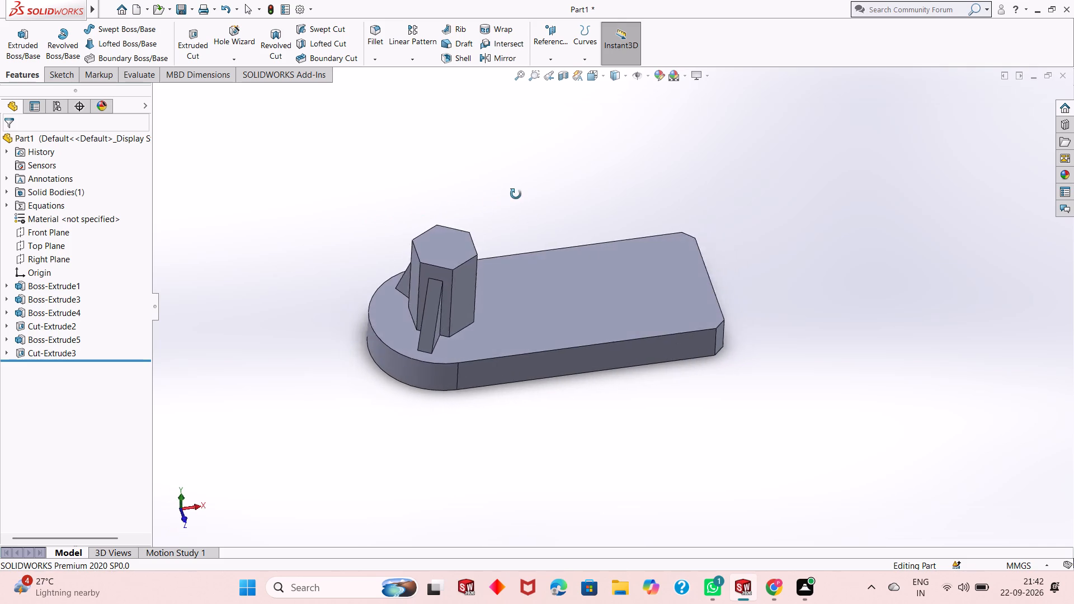
middle_click_drag(516, 194, 495, 259)
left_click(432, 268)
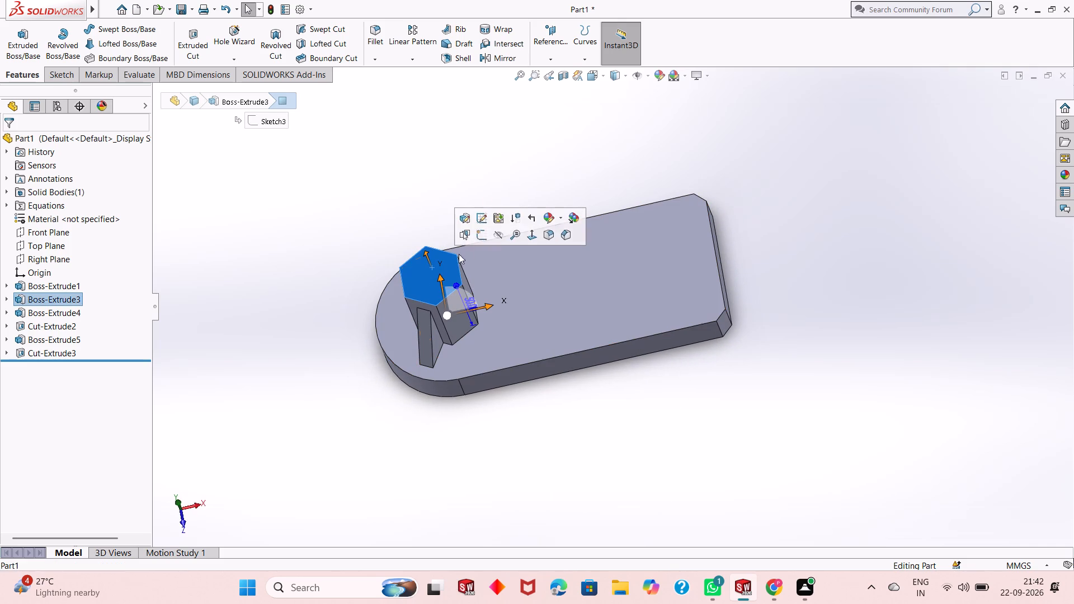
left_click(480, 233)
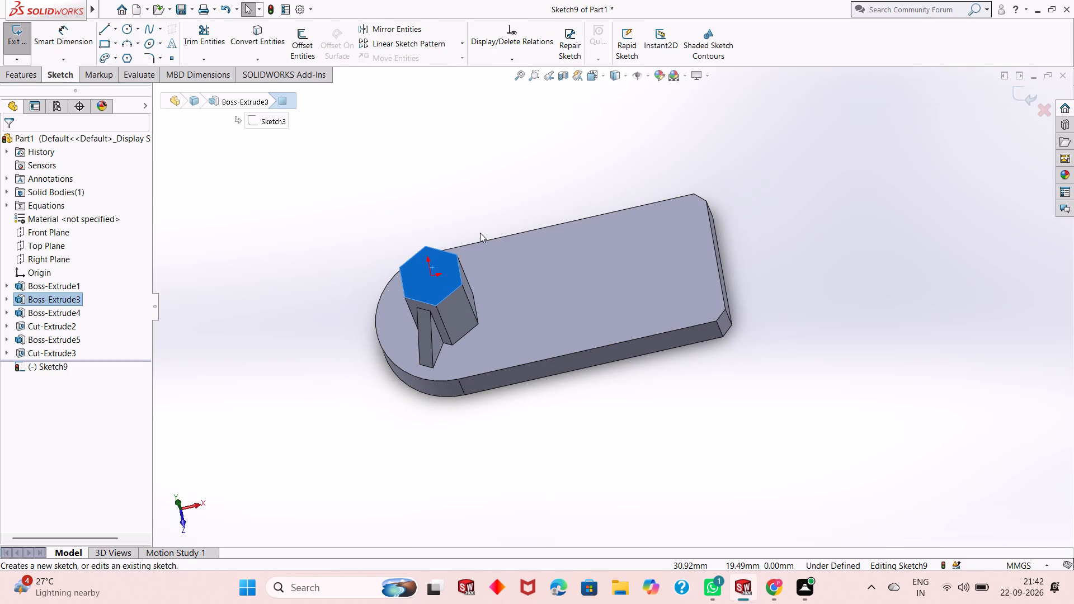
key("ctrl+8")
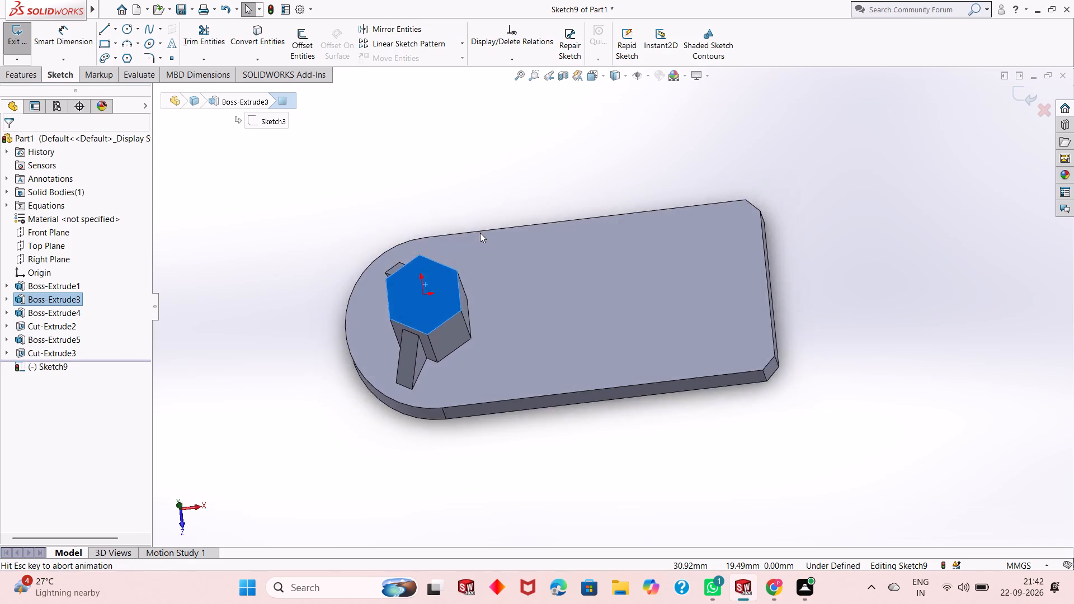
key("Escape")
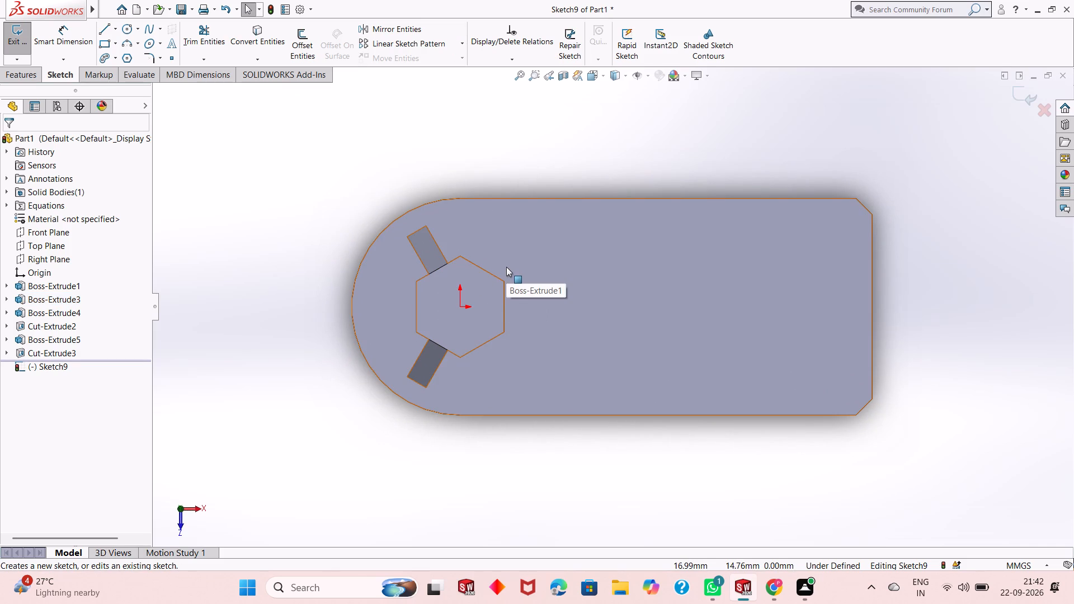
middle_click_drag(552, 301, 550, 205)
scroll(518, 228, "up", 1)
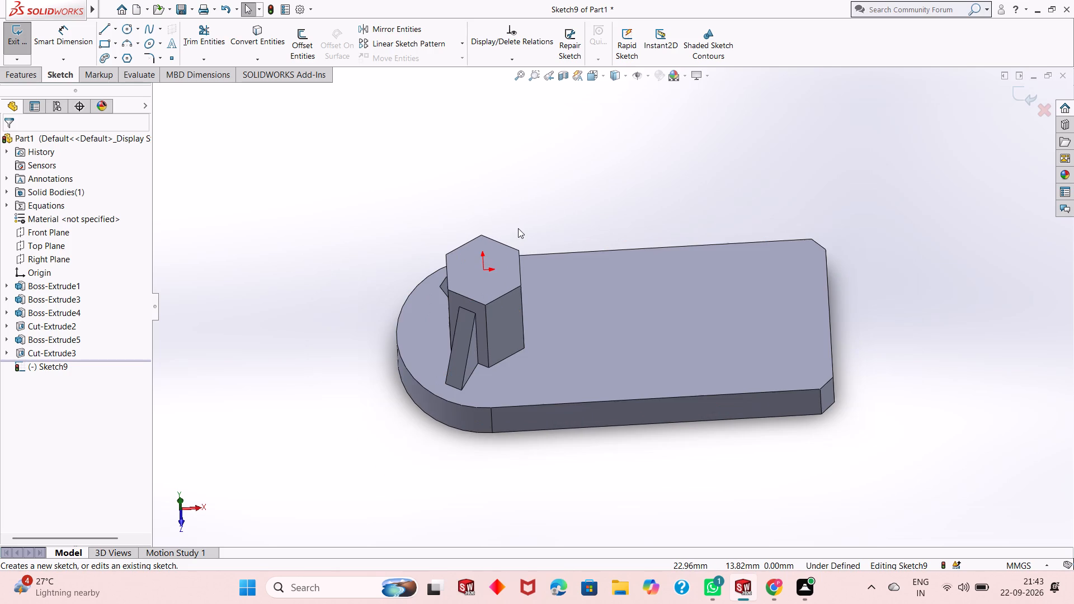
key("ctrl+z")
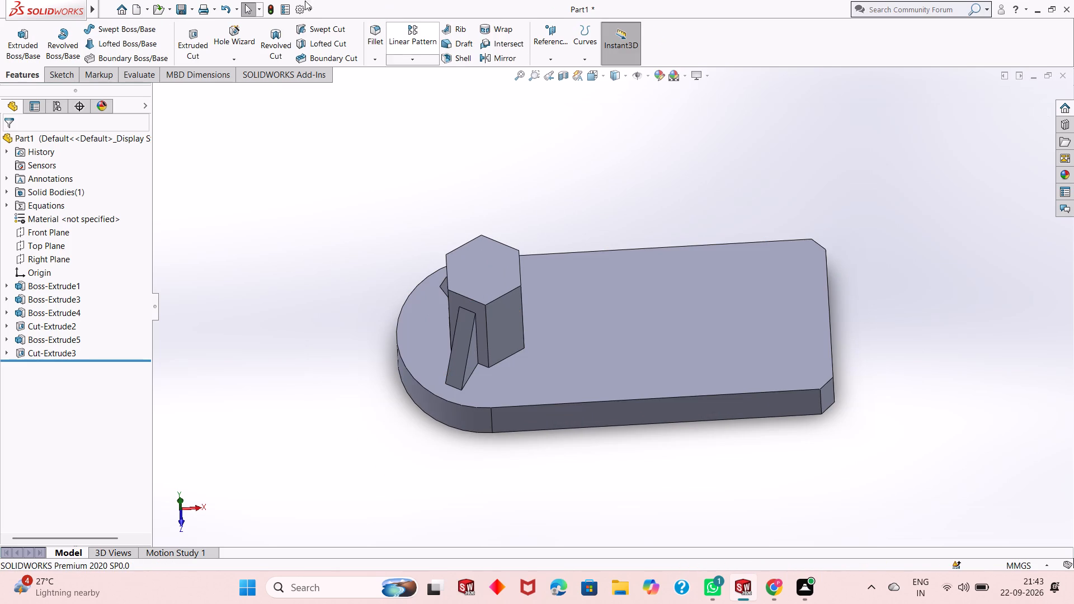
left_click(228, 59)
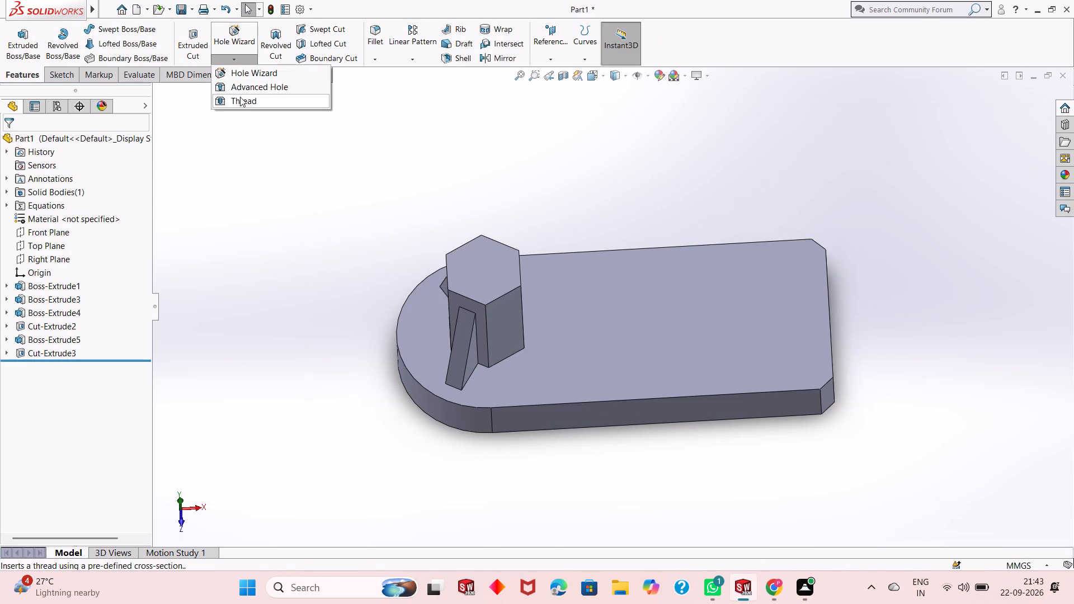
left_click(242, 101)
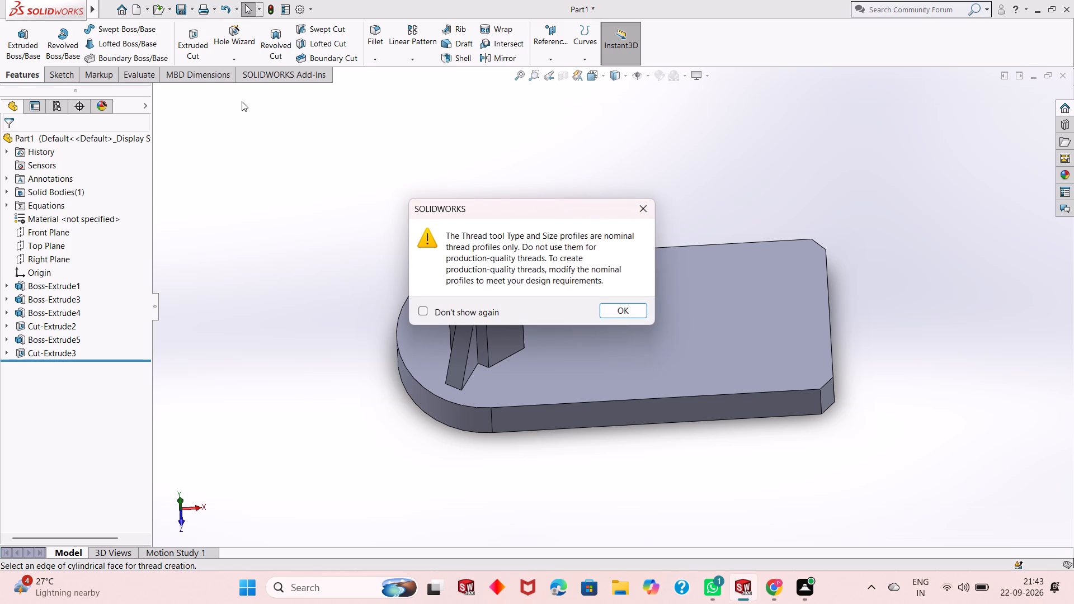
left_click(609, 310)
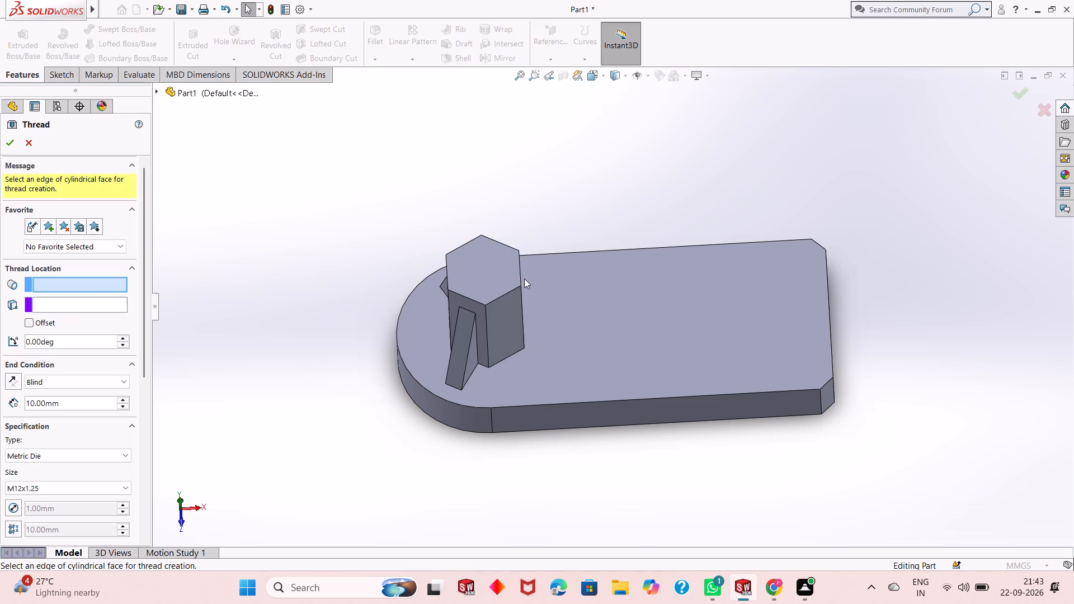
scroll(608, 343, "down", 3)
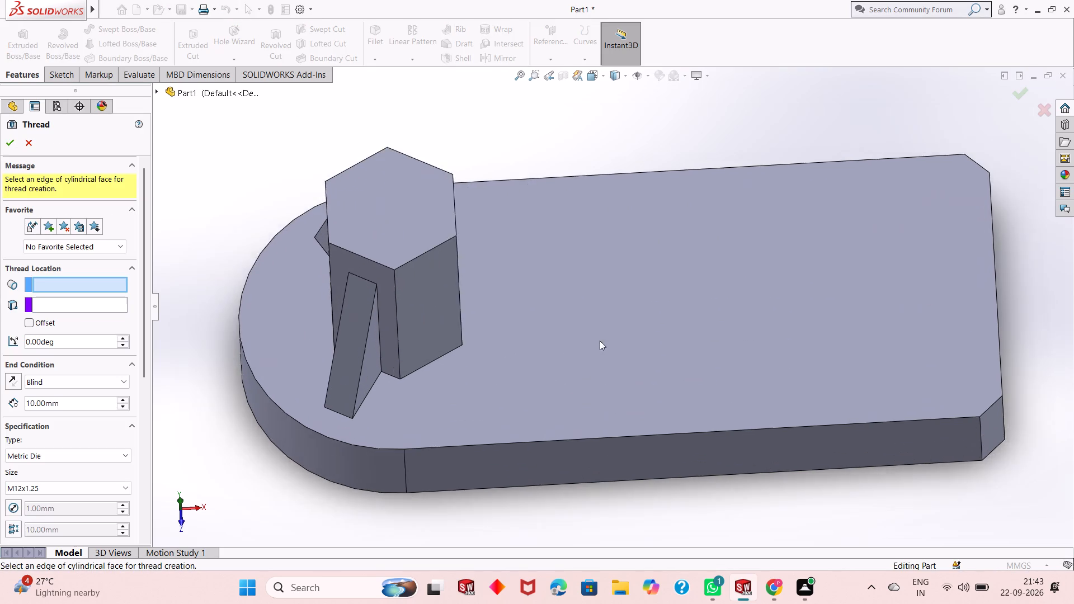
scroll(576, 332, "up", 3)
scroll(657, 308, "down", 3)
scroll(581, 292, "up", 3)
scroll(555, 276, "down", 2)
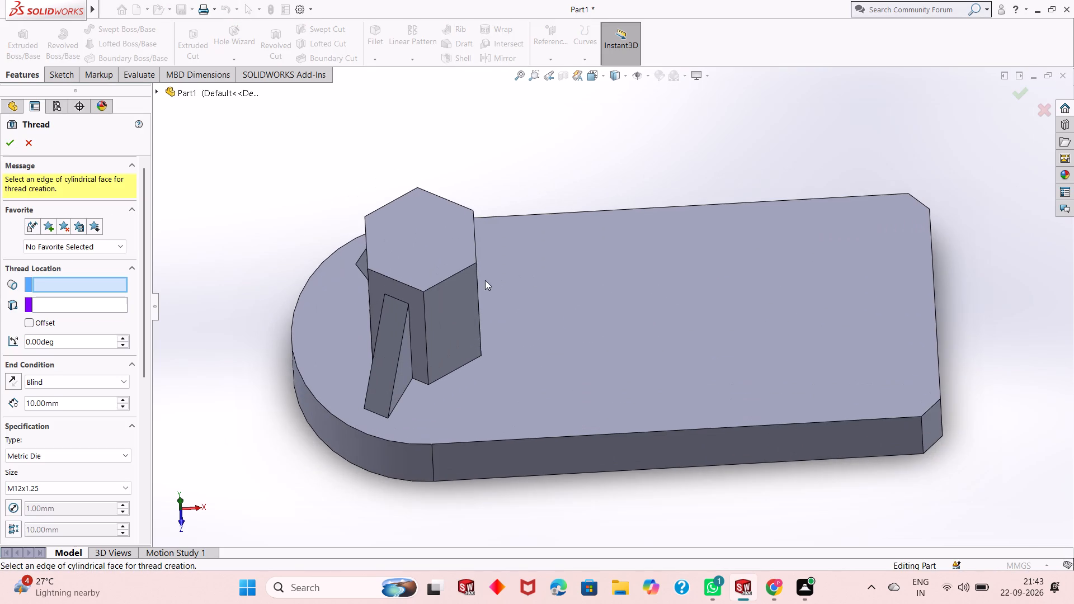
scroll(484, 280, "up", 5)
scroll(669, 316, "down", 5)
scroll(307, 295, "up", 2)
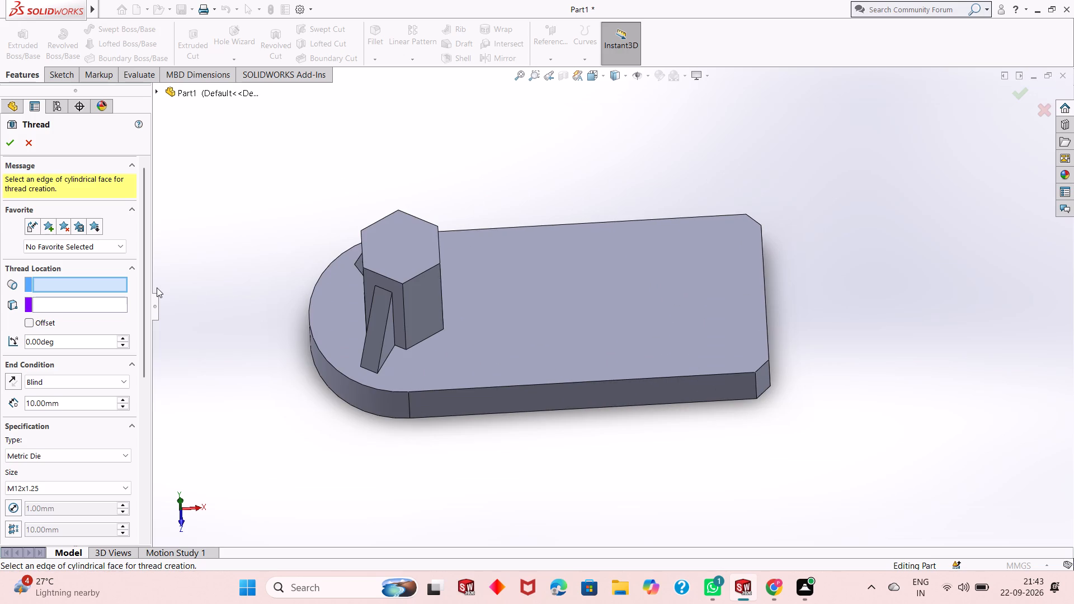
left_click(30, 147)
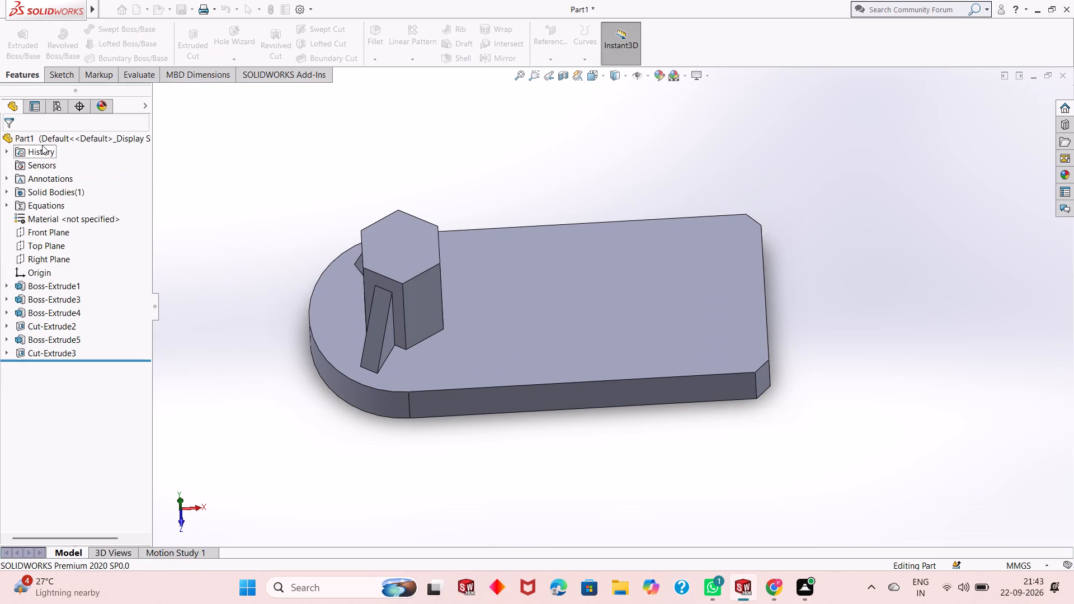
Start a Hole Wizard plain hole as an ISO dowel hole with size Ø20.0.
left_click(226, 52)
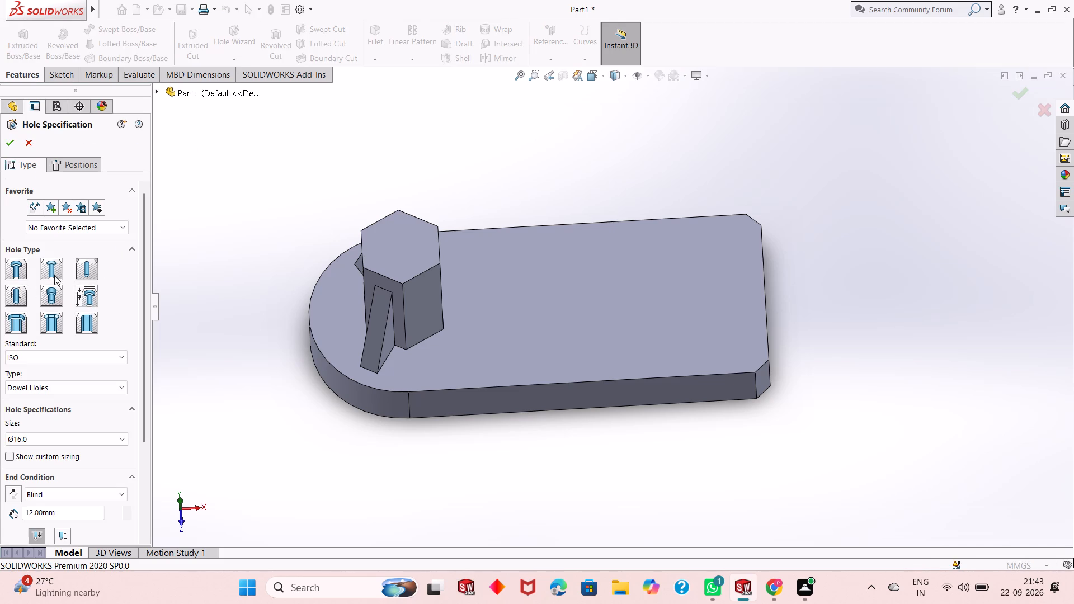
left_click(87, 272)
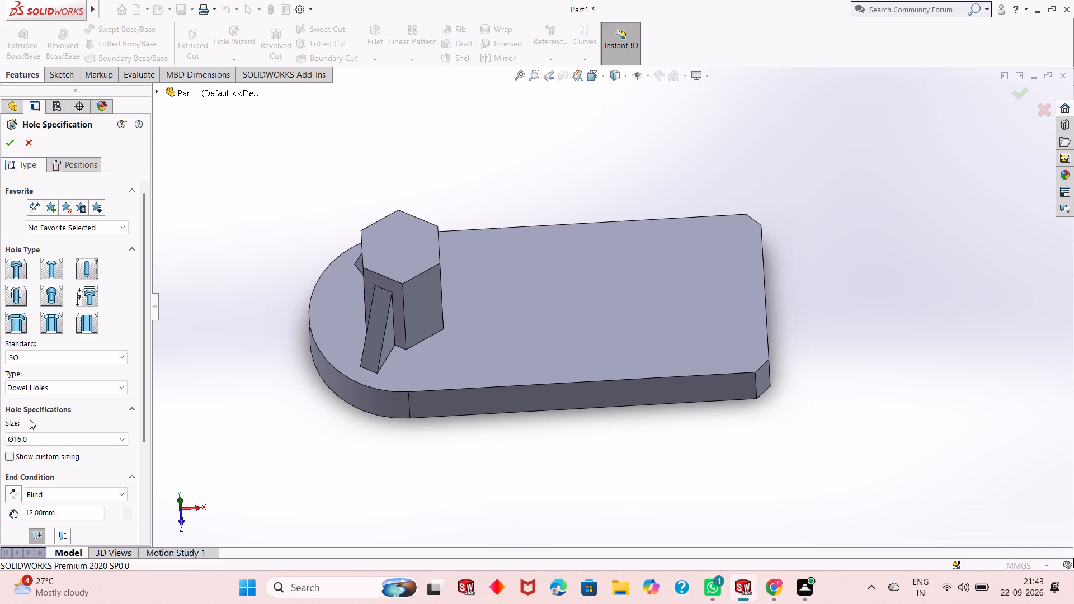
left_click(60, 437)
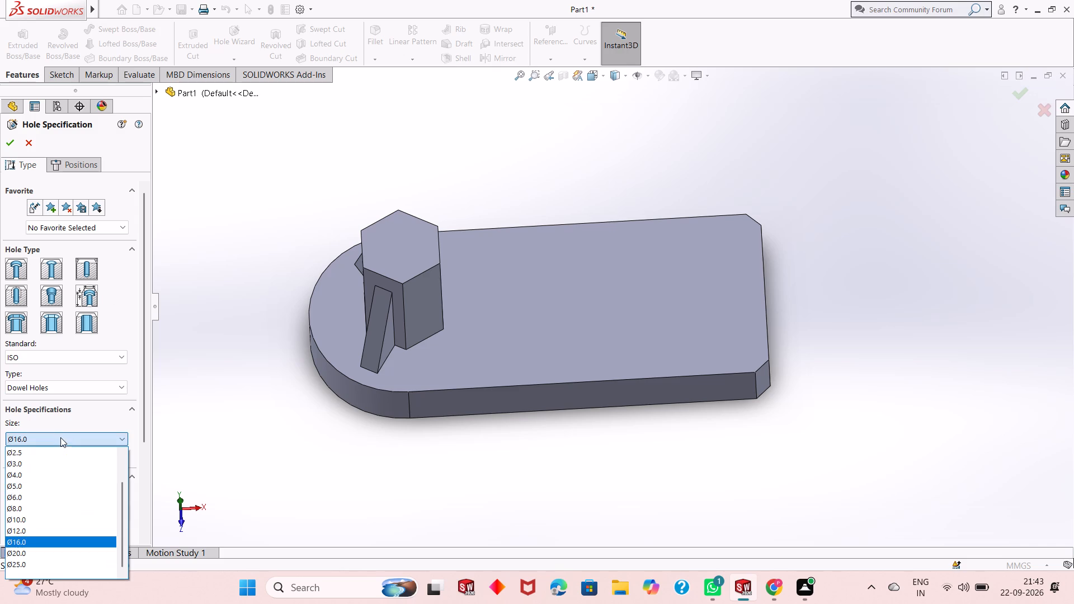
left_click(46, 551)
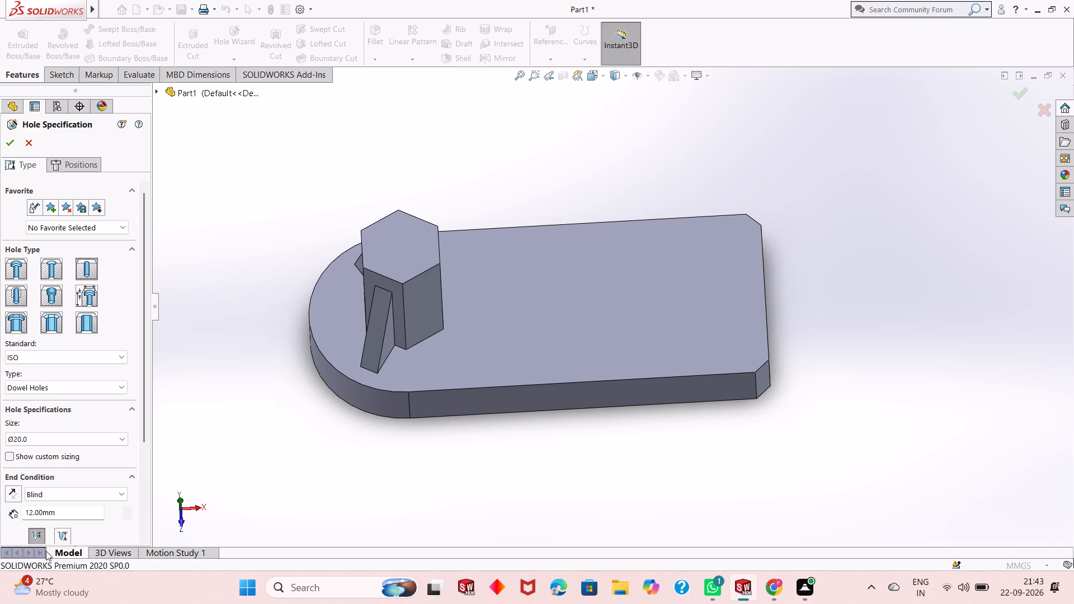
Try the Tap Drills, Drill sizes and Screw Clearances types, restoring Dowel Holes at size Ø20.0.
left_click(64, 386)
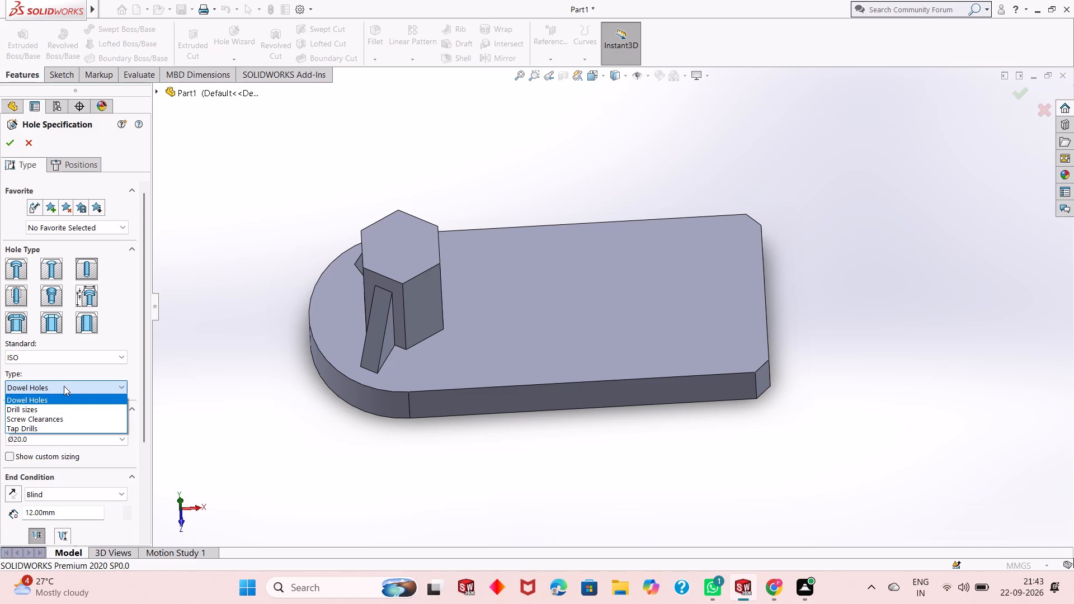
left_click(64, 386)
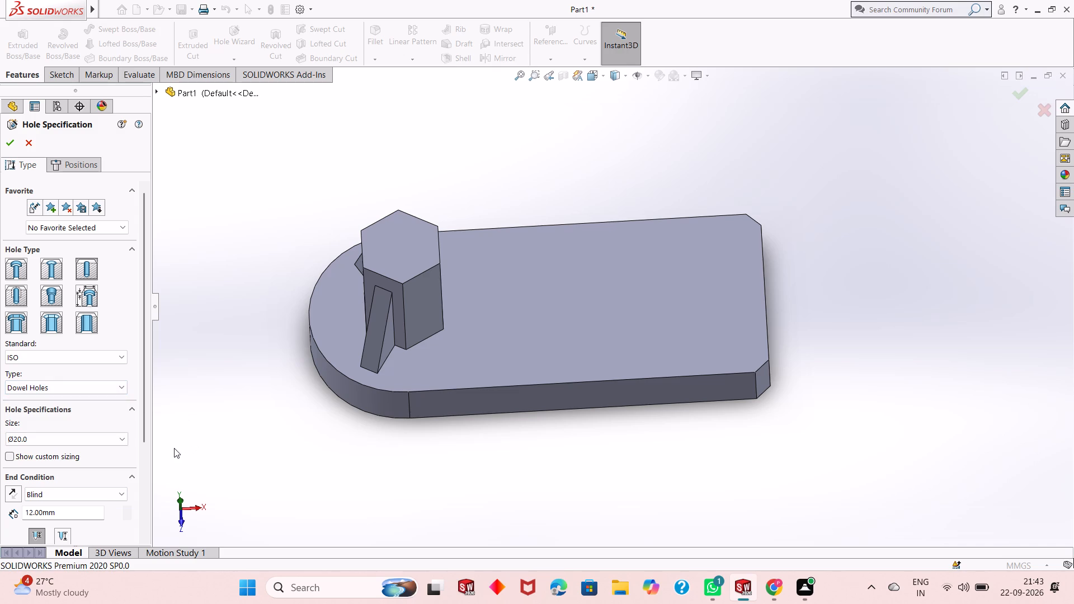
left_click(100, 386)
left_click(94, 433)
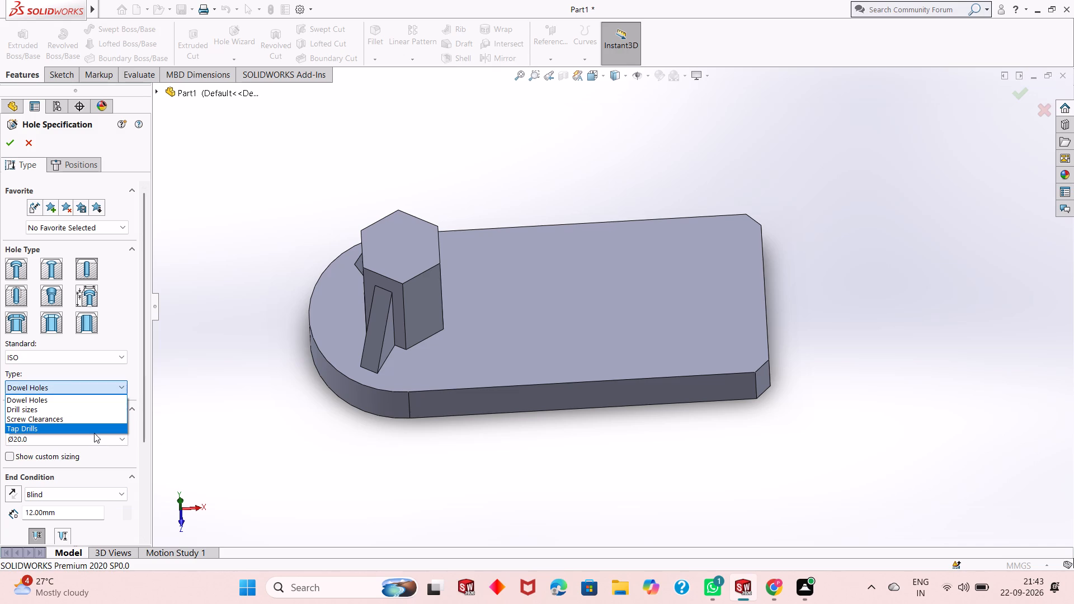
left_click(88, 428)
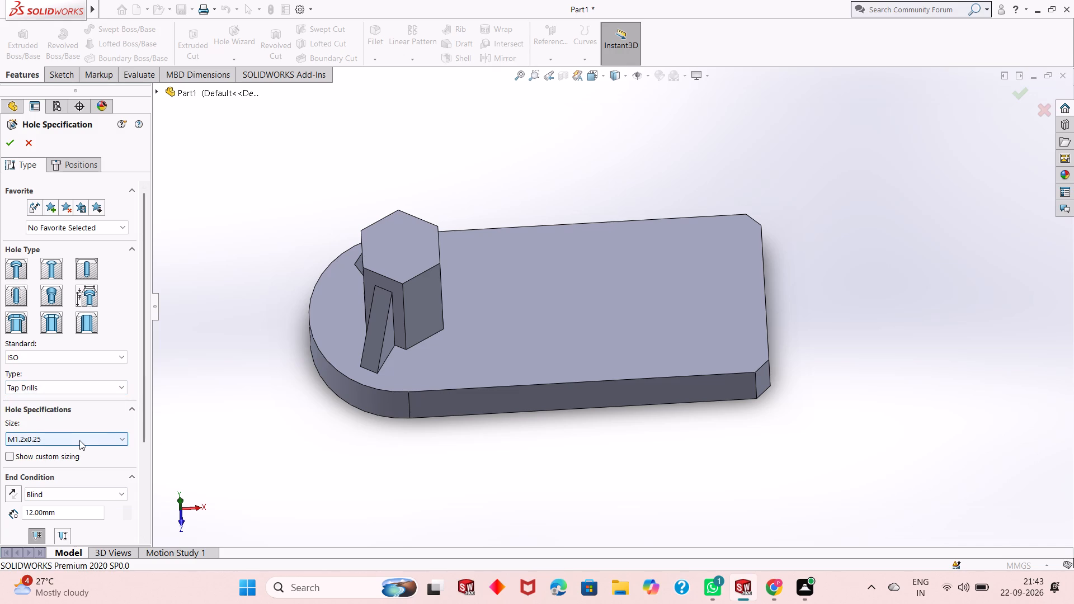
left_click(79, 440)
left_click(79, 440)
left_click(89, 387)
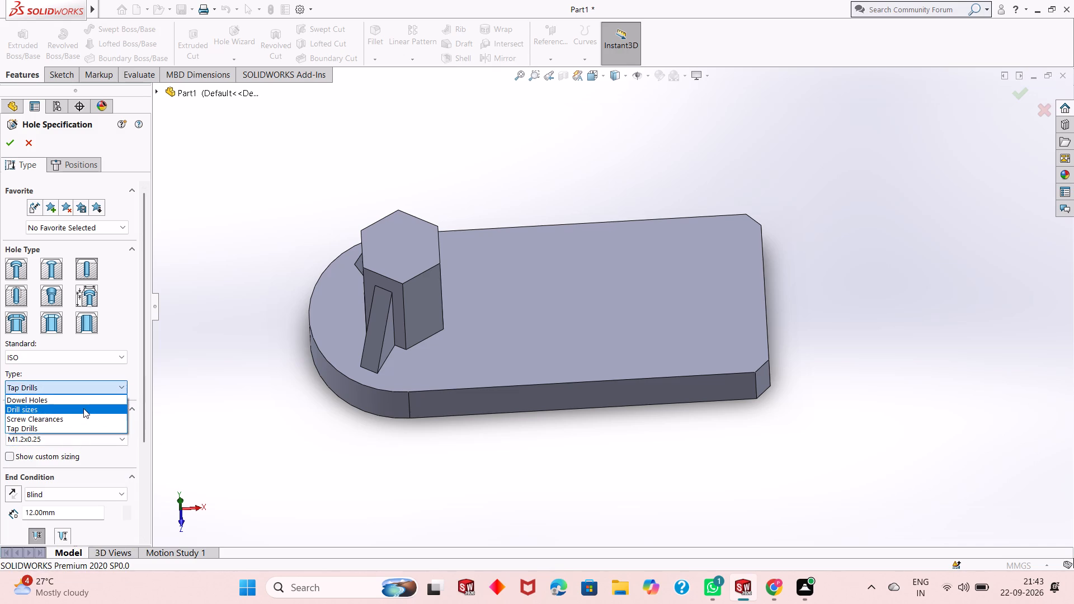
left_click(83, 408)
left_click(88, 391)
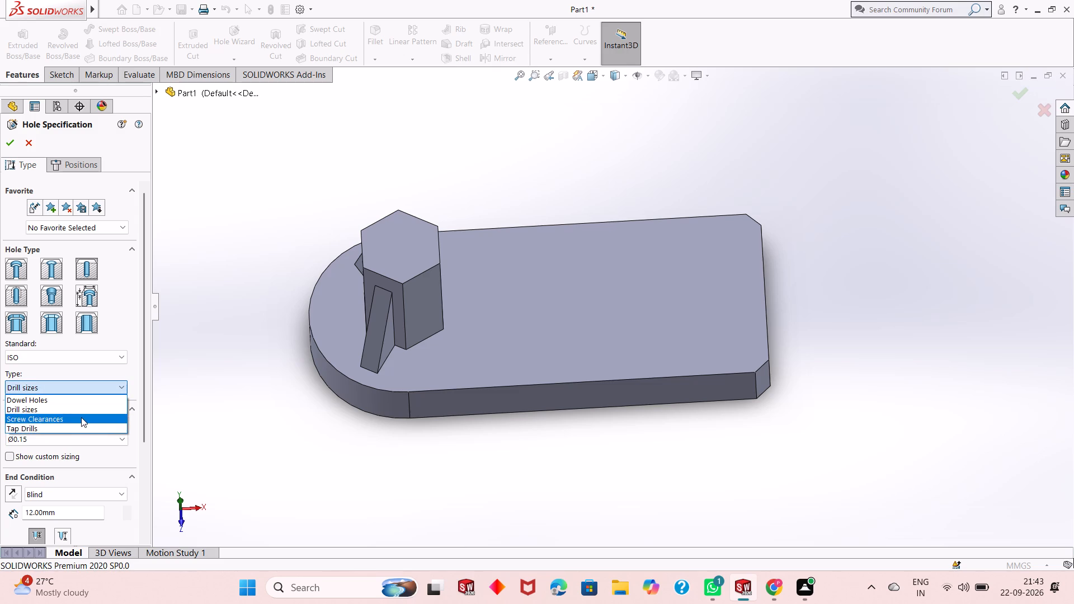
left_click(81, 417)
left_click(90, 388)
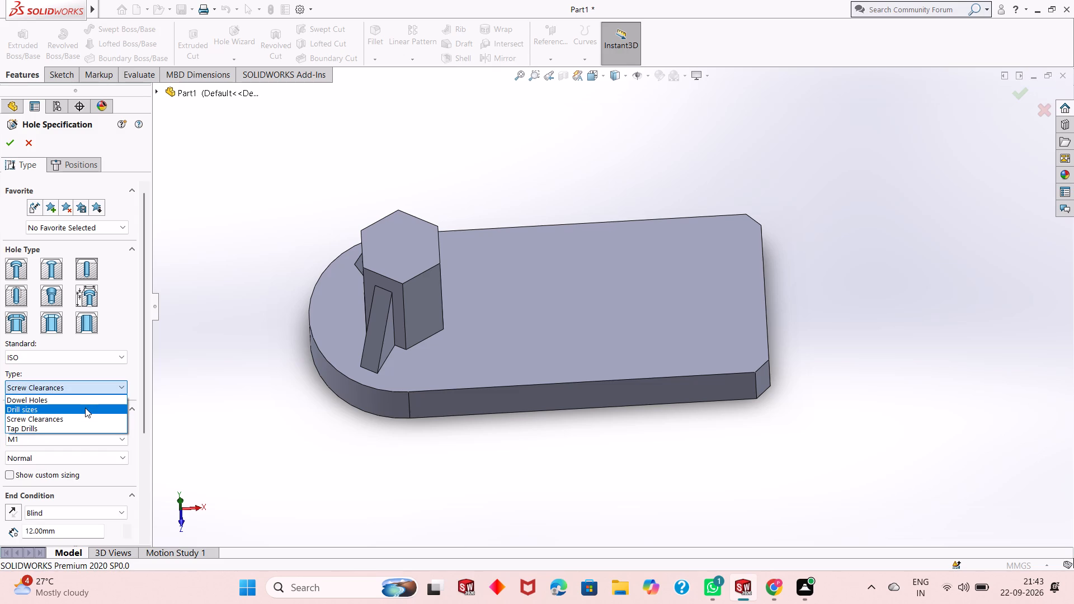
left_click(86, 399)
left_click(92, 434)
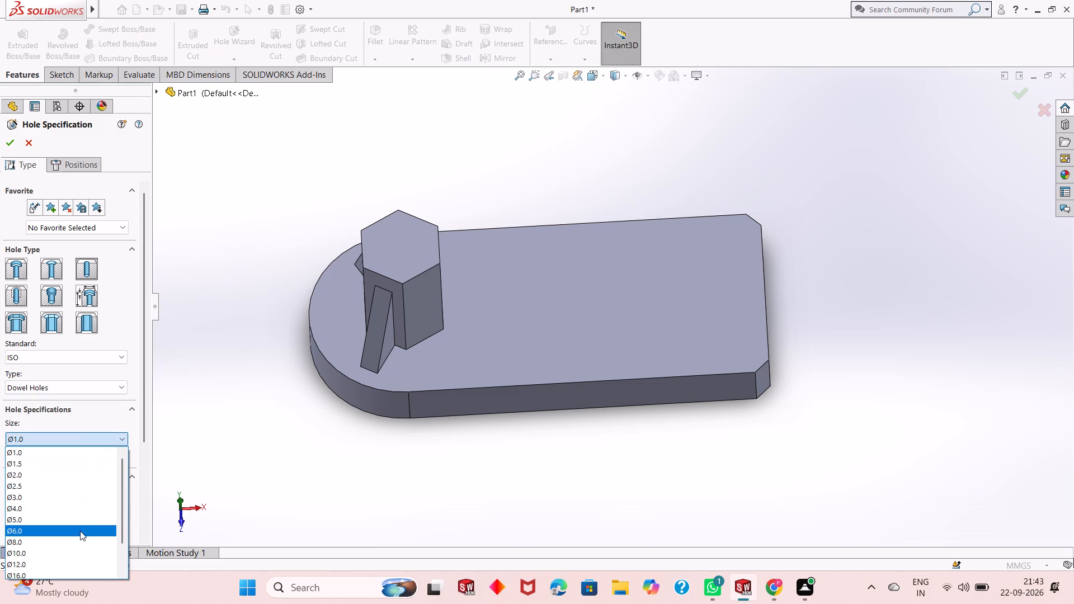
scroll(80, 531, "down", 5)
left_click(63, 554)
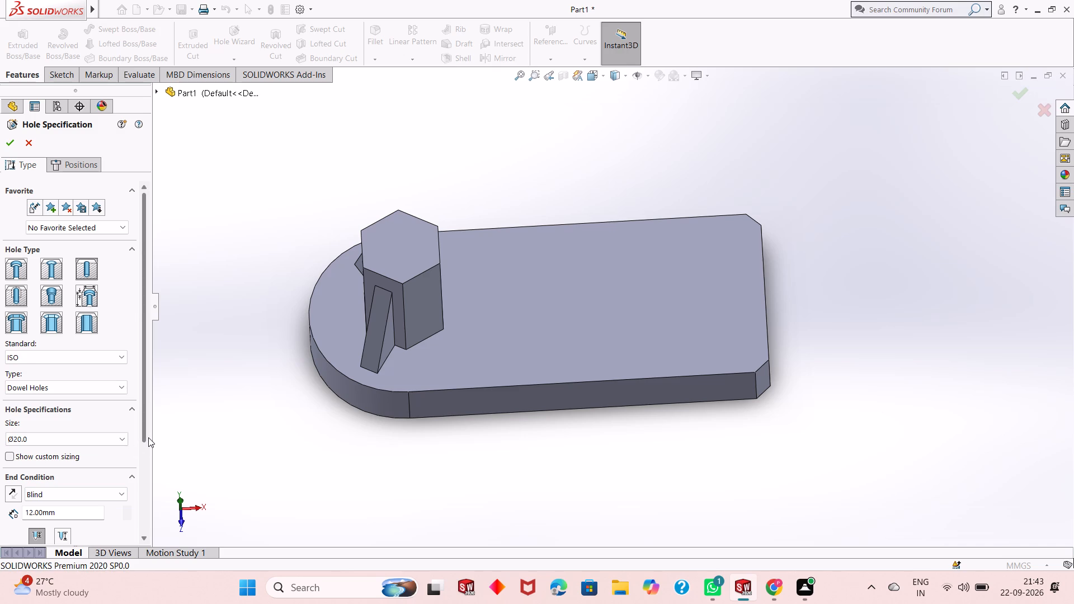
Set the dowel hole's blind depth to 55 mm.
scroll(148, 437, "down", 1)
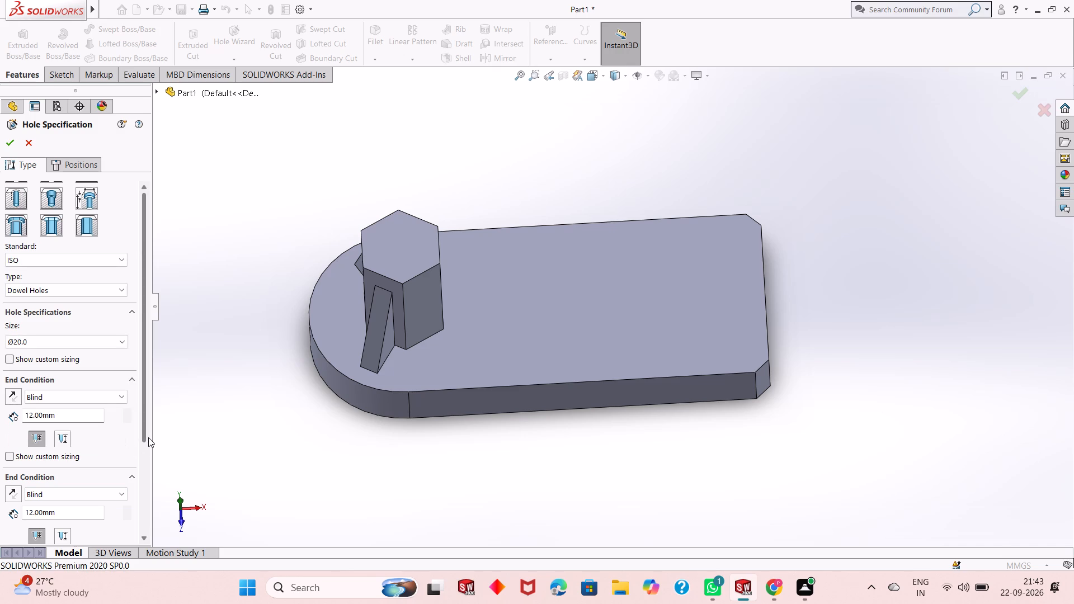
double_click(65, 412)
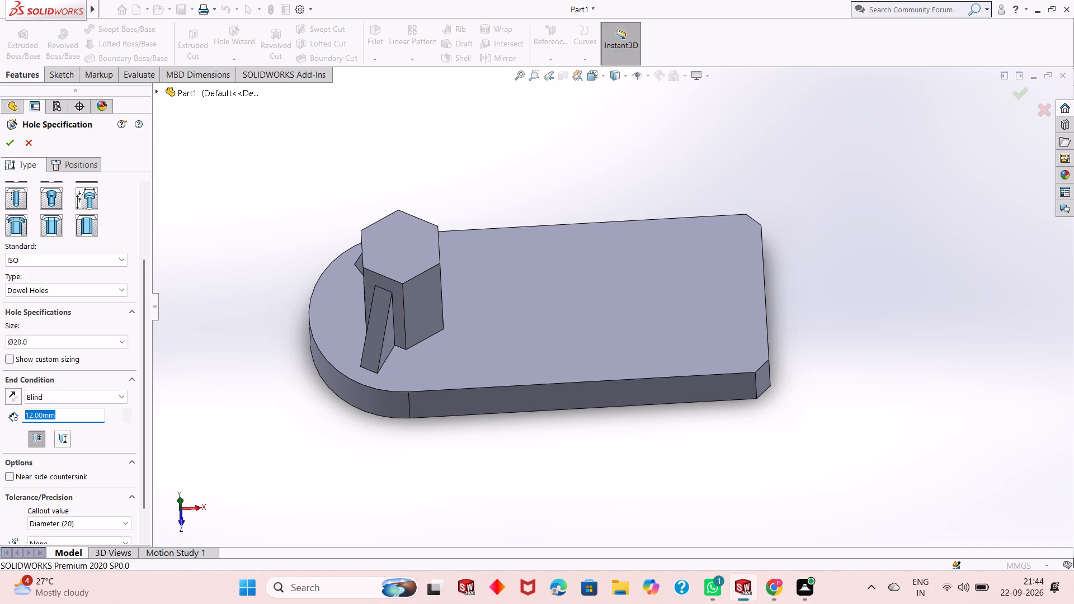
type("55")
key("Return")
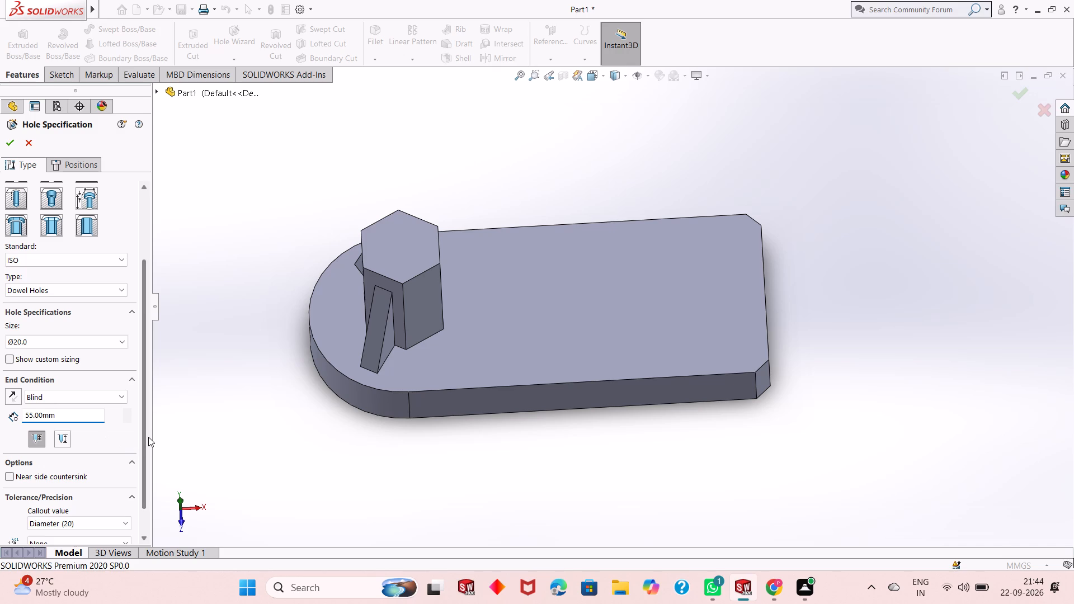
Place the dowel hole at the centre of the hexagonal boss's top face and complete it.
scroll(149, 436, "down", 2)
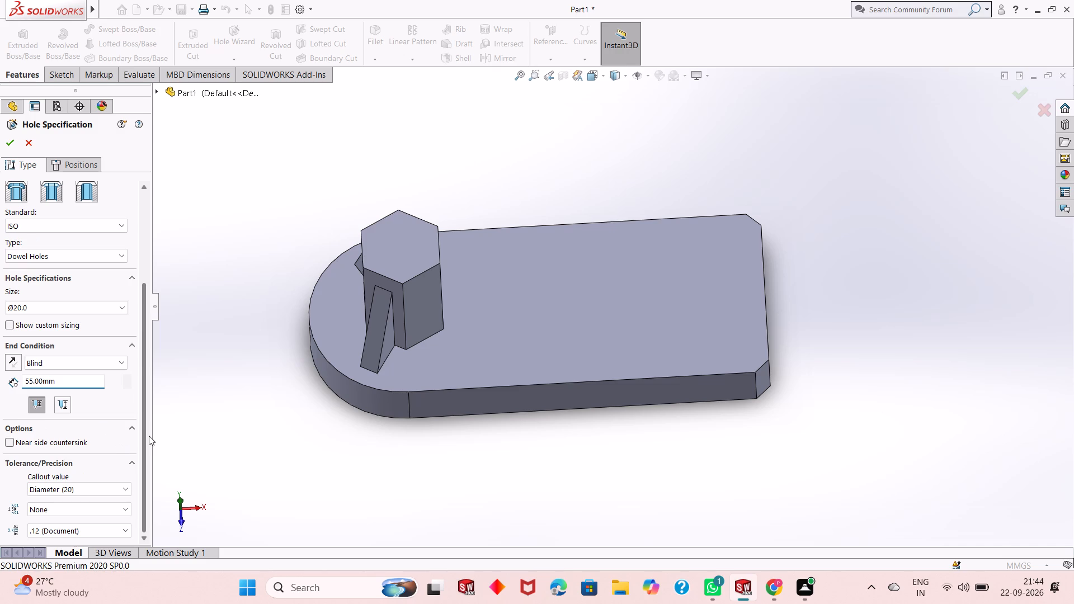
scroll(149, 436, "down", 5)
scroll(149, 436, "up", 1)
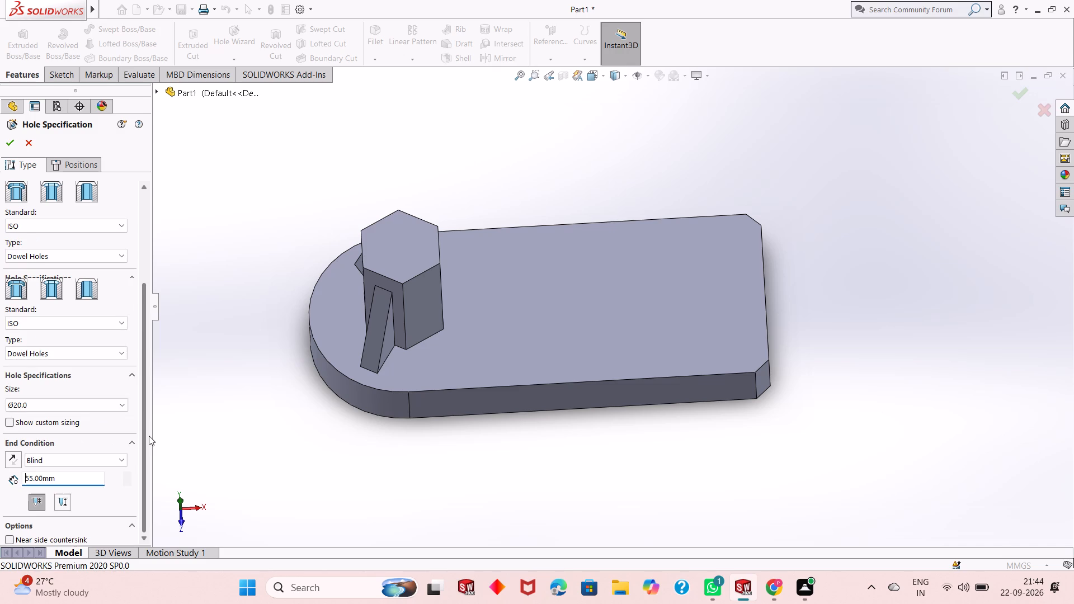
scroll(149, 436, "down", 1)
scroll(149, 436, "up", 3)
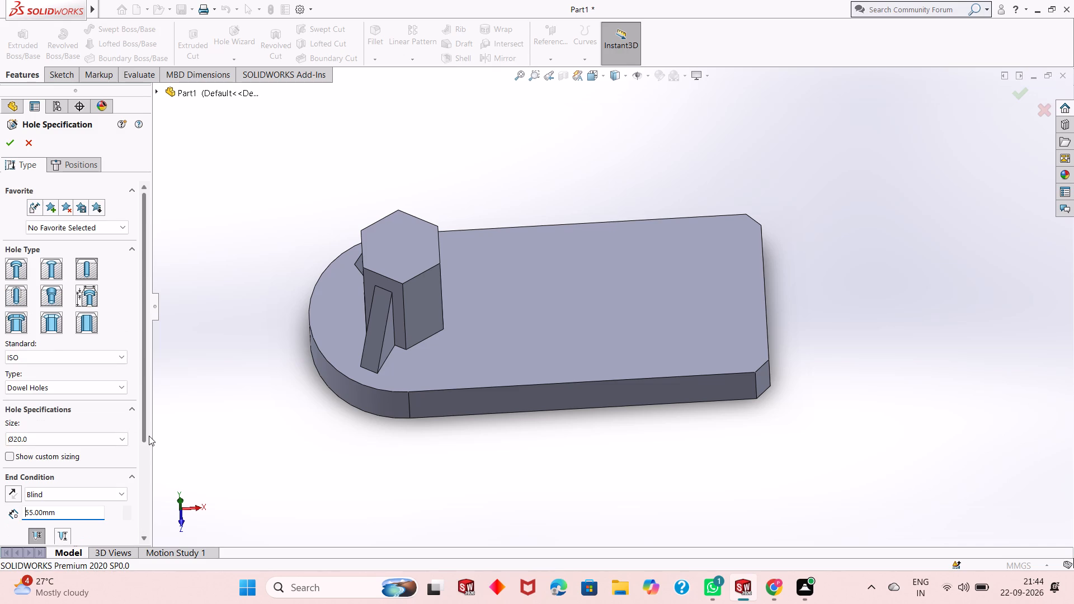
scroll(149, 436, "up", 2)
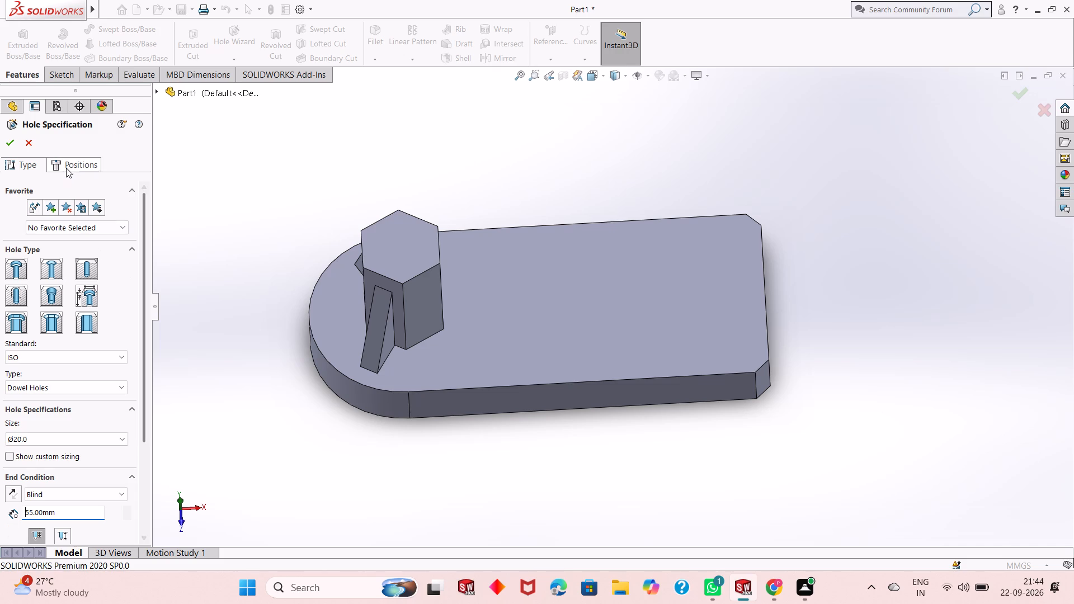
left_click(67, 167)
left_click(399, 230)
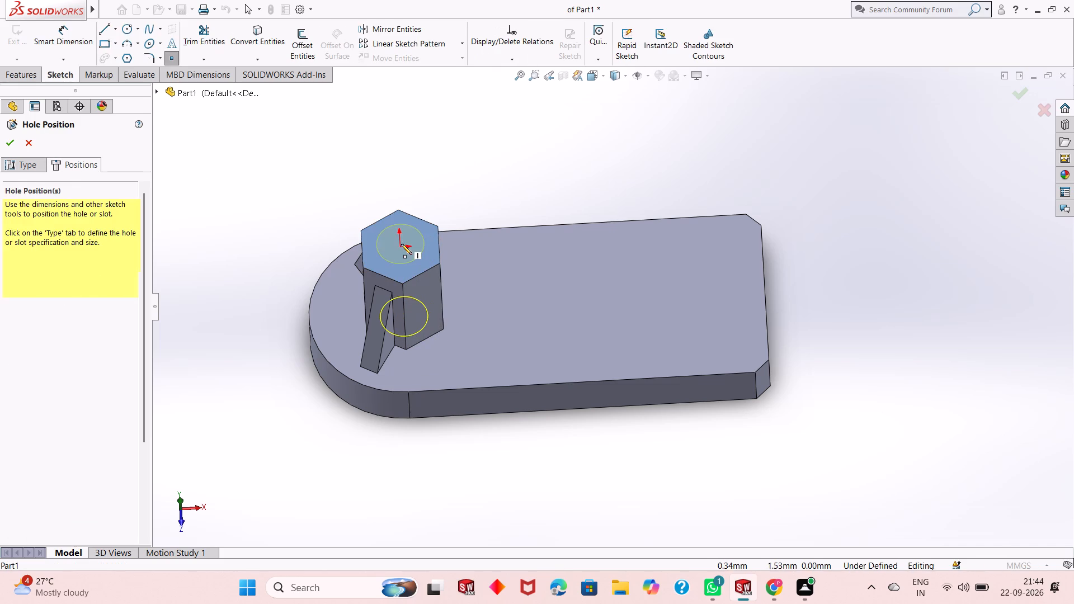
left_click(399, 247)
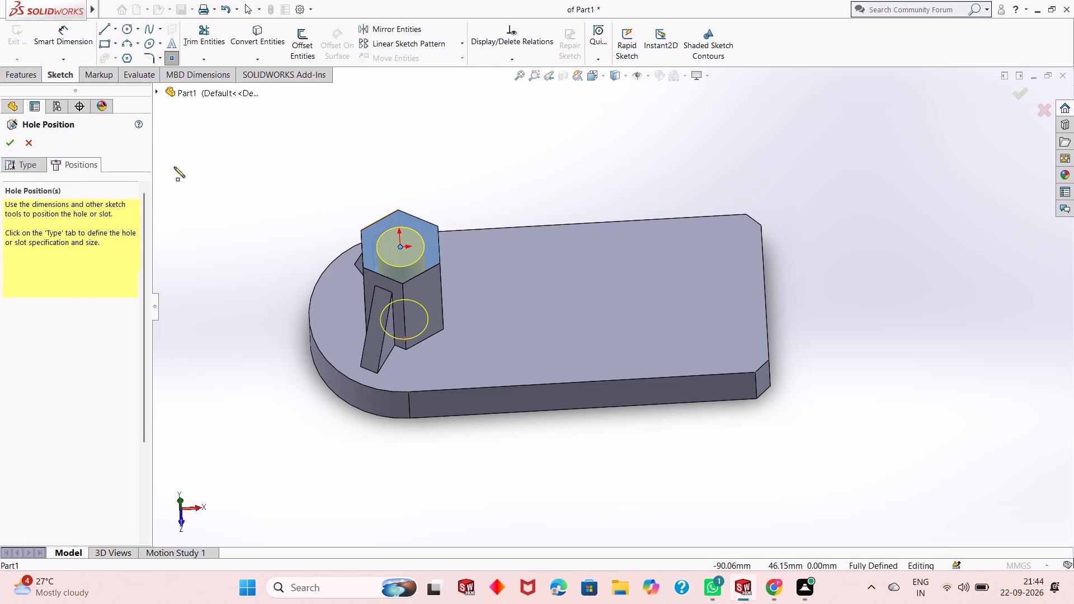
left_click(8, 145)
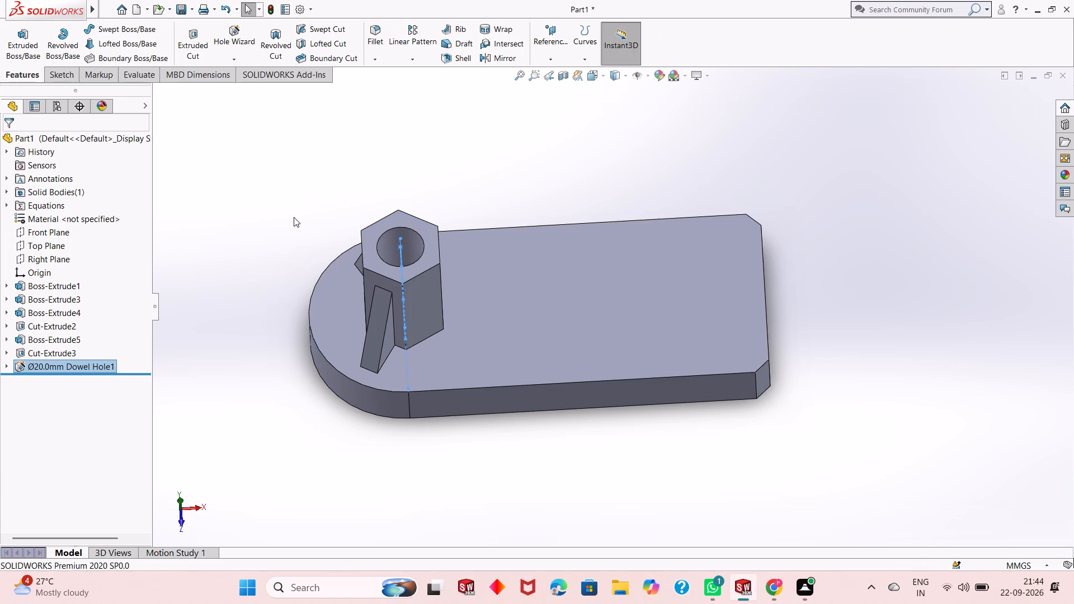
Examine the hole inside the boss using a section view on the Front Plane, and restore the full model display.
left_click(294, 227)
middle_click_drag(414, 365, 421, 238)
middle_click(421, 238)
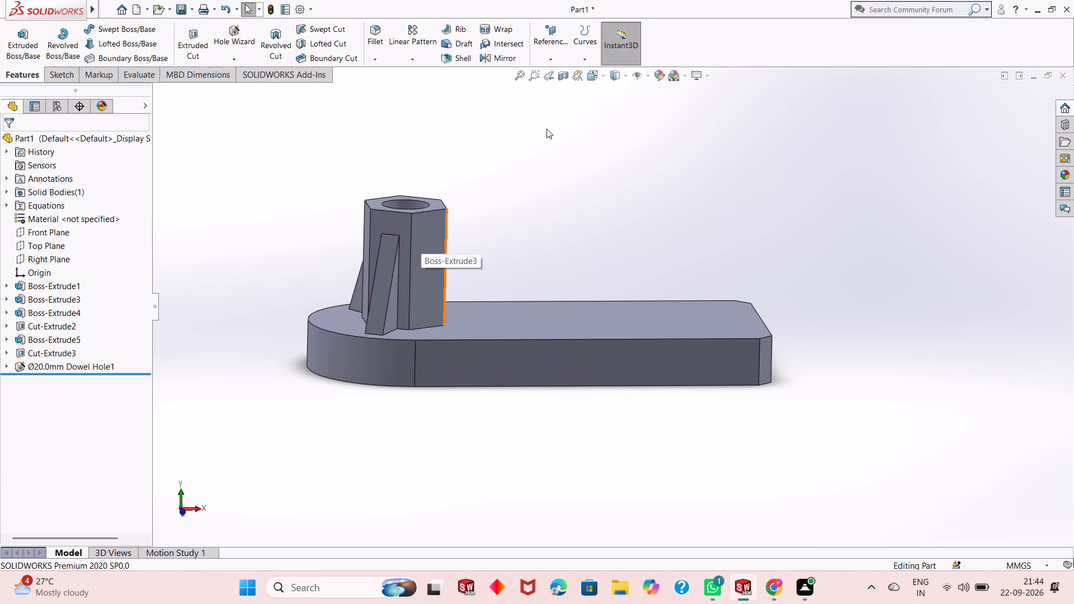
key("ctrl+8")
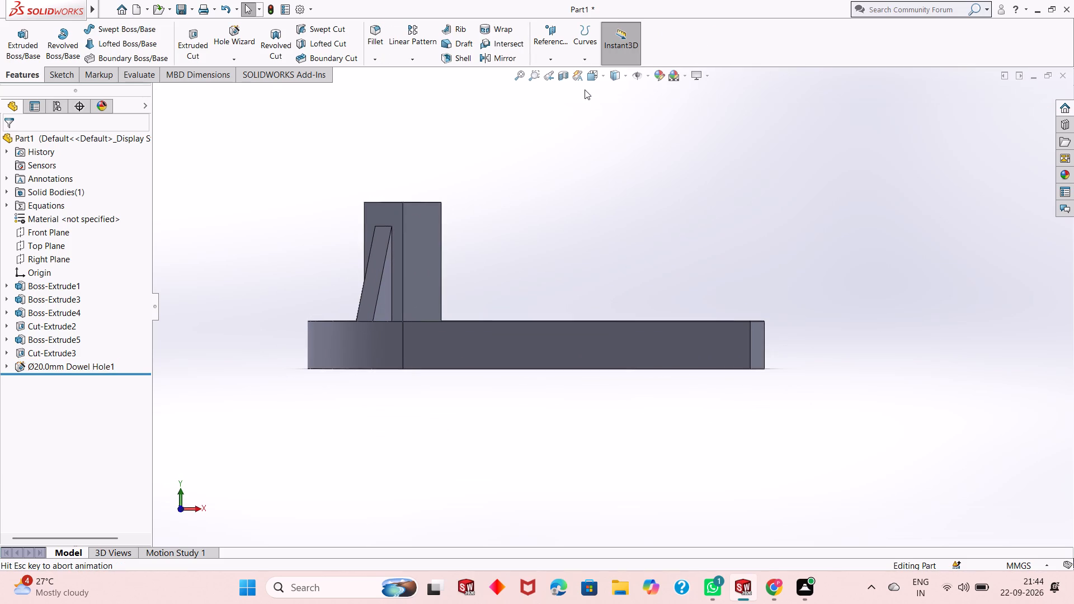
left_click(561, 78)
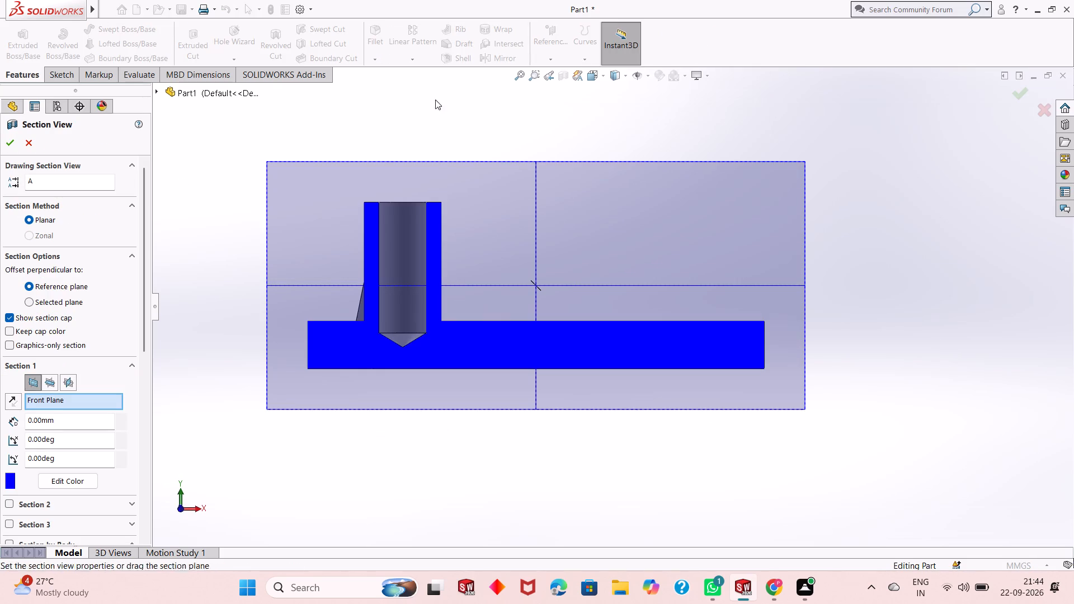
left_click(2, 141)
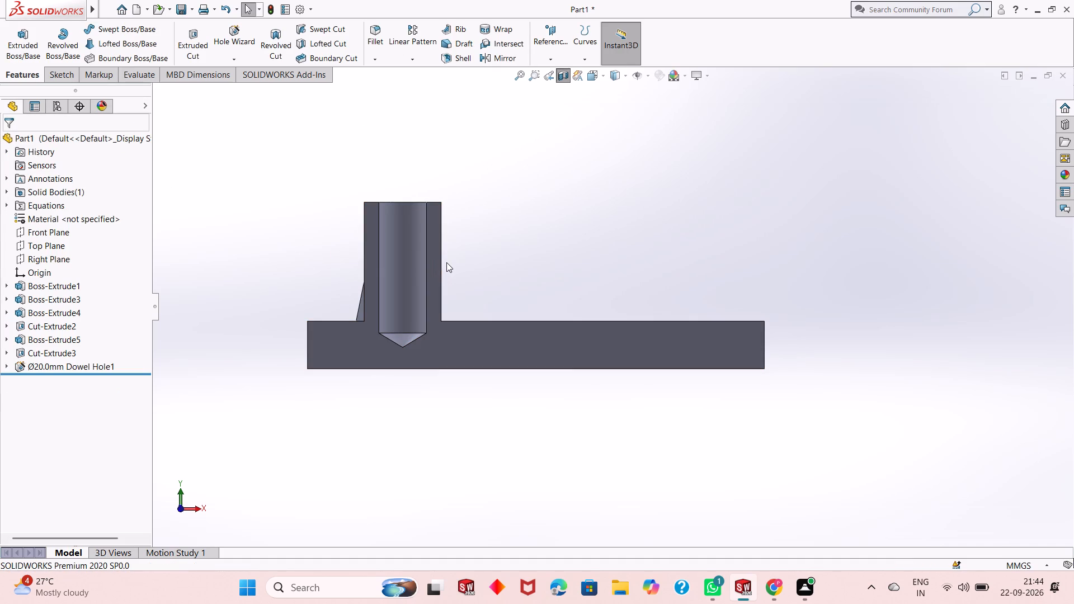
scroll(446, 262, "up", 1)
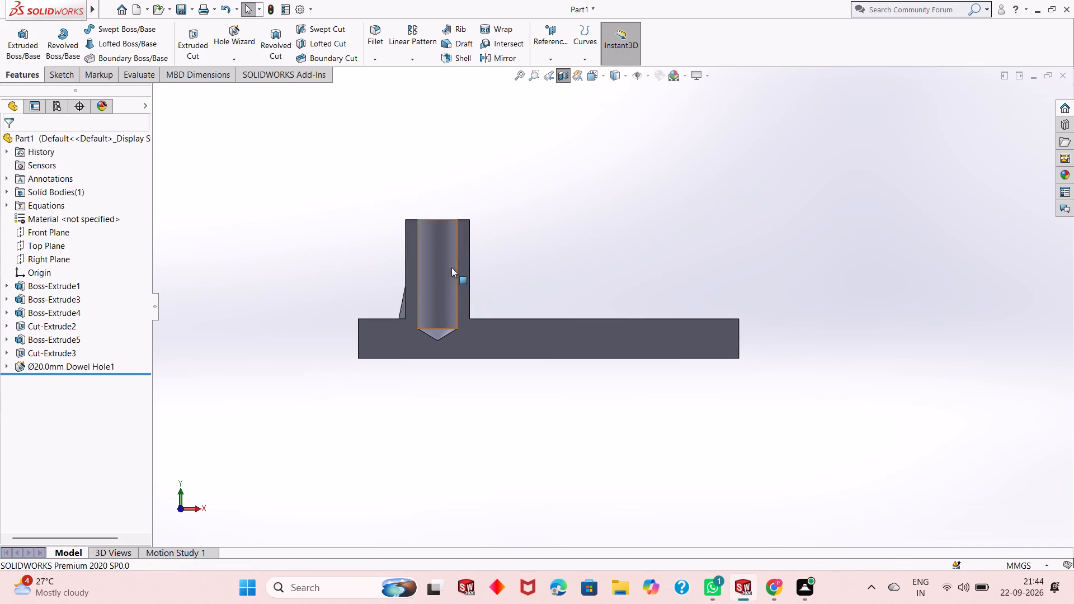
middle_click_drag(473, 281, 486, 272)
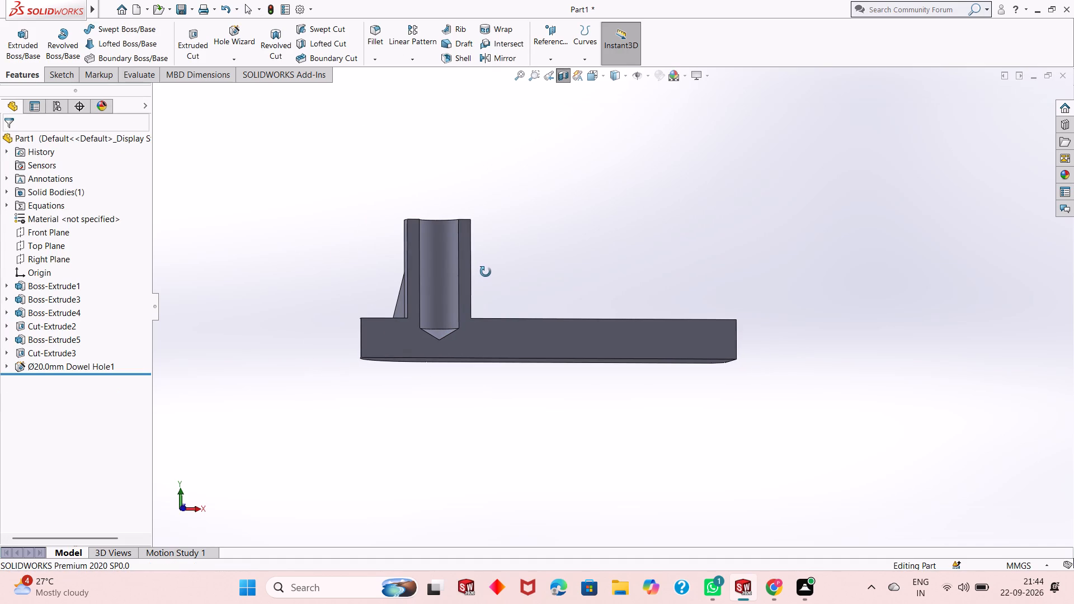
middle_click_drag(486, 272, 520, 272)
middle_click_drag(520, 272, 478, 340)
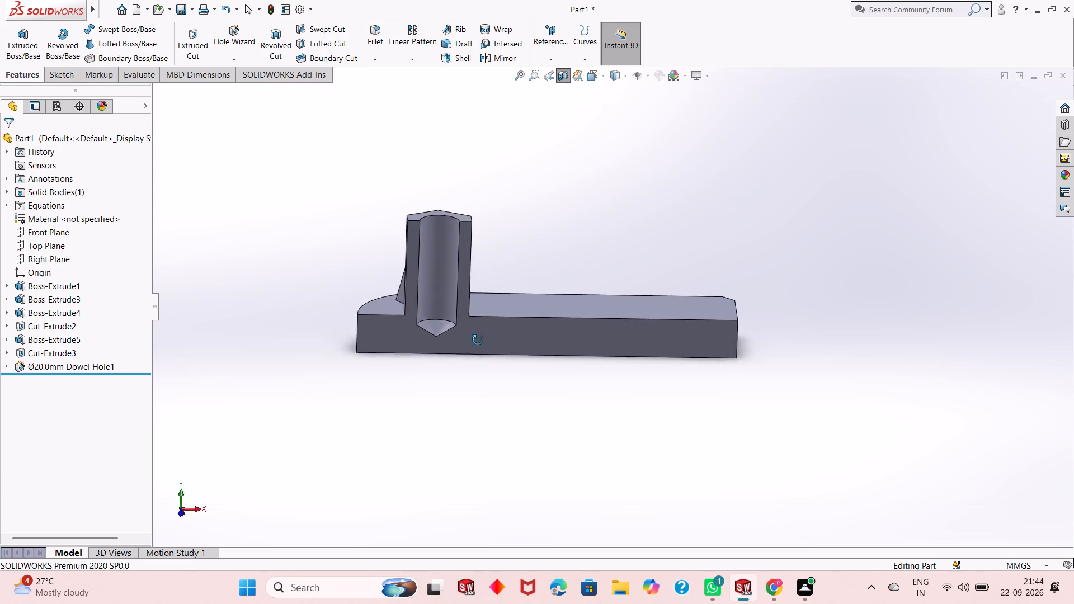
middle_click_drag(478, 340, 483, 377)
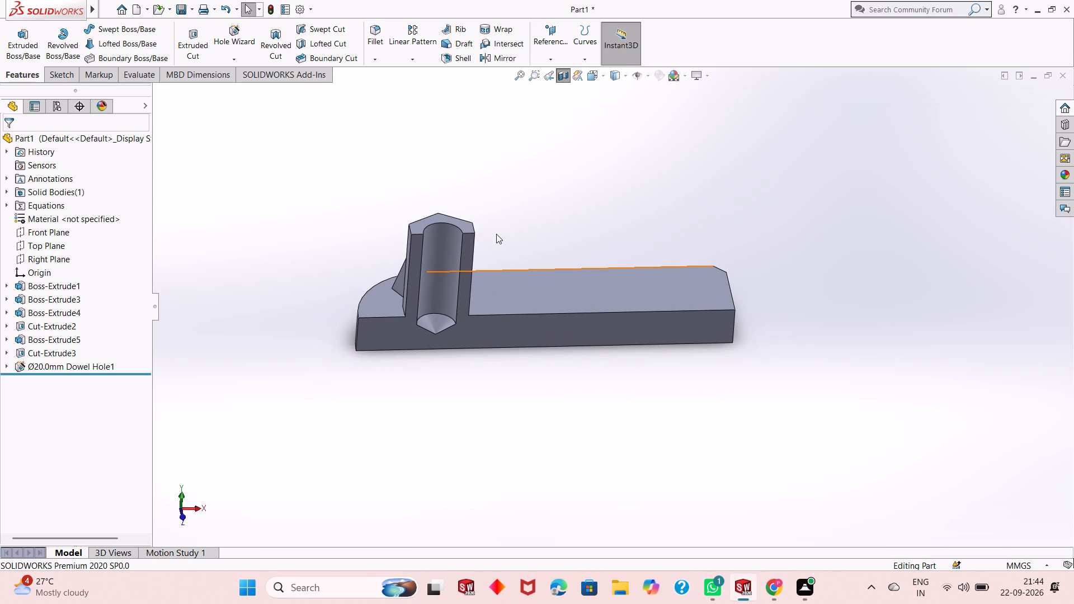
key("Escape")
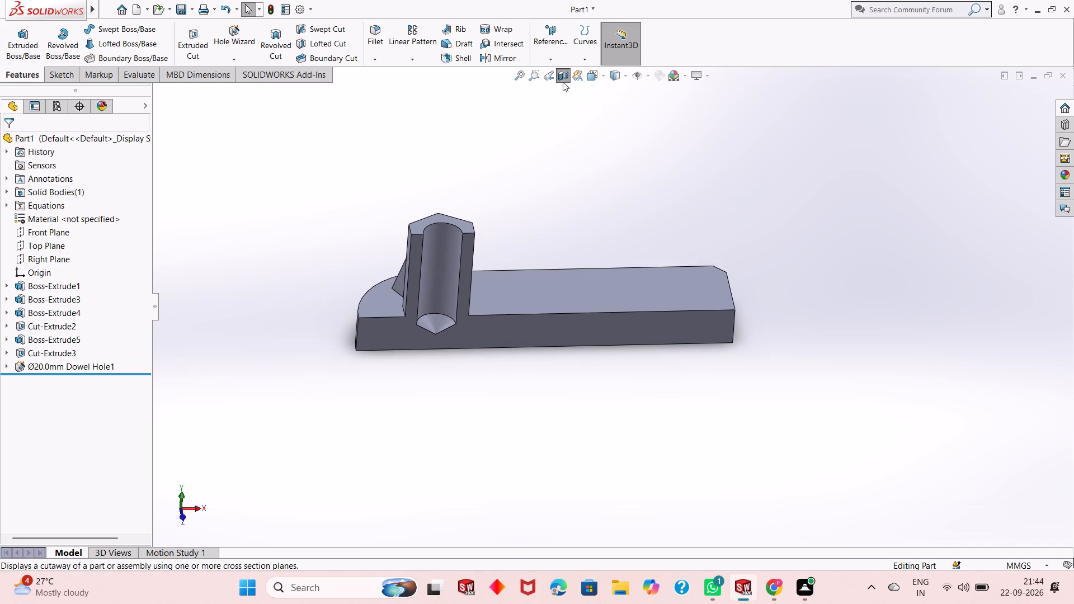
left_click(563, 82)
Examine the drilled hexagonal boss, its ribs and the plate on the full model.
scroll(555, 312, "down", 3)
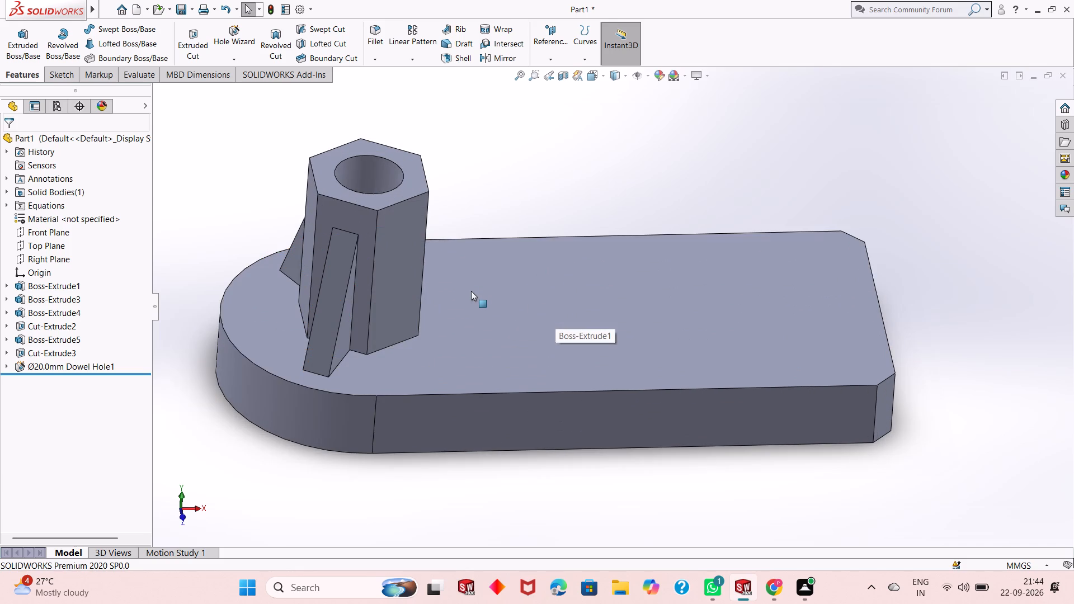
scroll(470, 291, "up", 1)
middle_click_drag(514, 302, 459, 318)
scroll(459, 318, "down", 3)
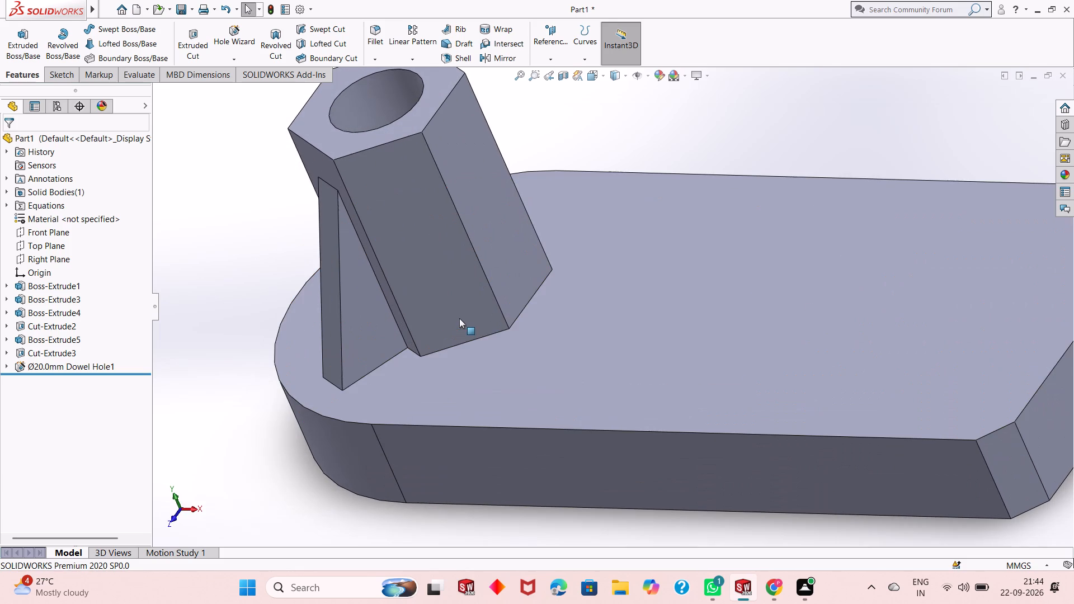
Examine the hexagonal boss, its dowel hole, the ribs and the chamfered plate from above and from the side.
middle_click_drag(460, 313, 505, 332)
scroll(505, 332, "up", 1)
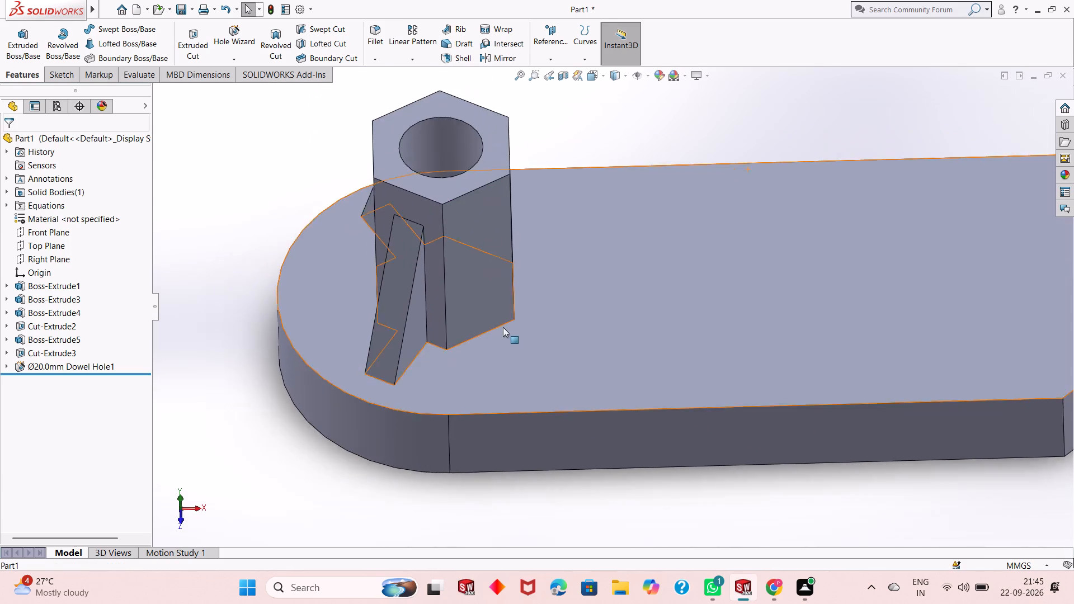
scroll(503, 327, "up", 3)
scroll(538, 198, "down", 2)
middle_click_drag(567, 284, 558, 386)
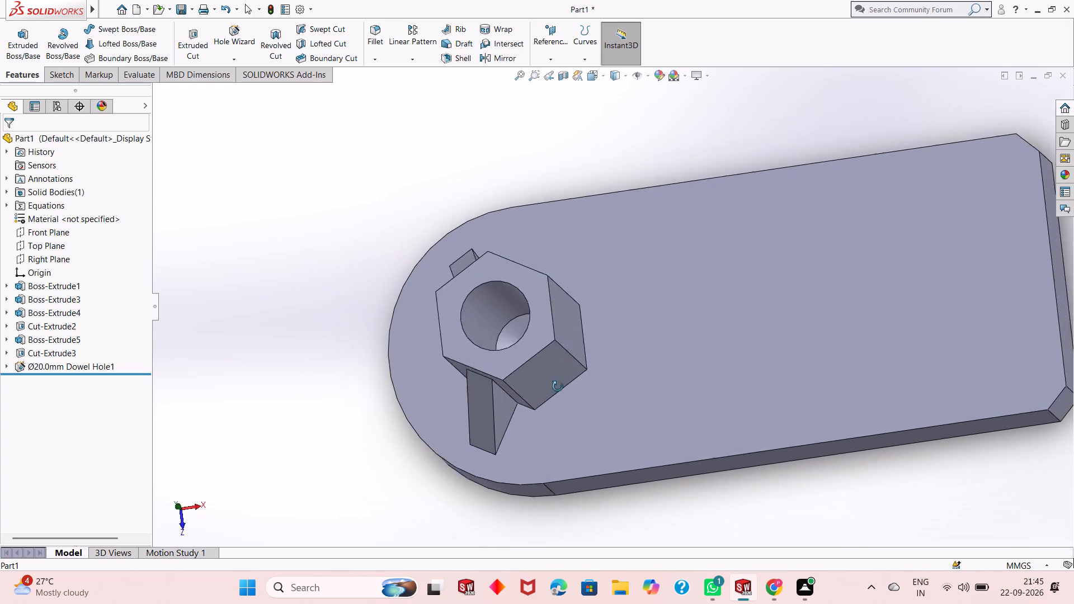
middle_click_drag(558, 386, 552, 337)
scroll(548, 336, "up", 2)
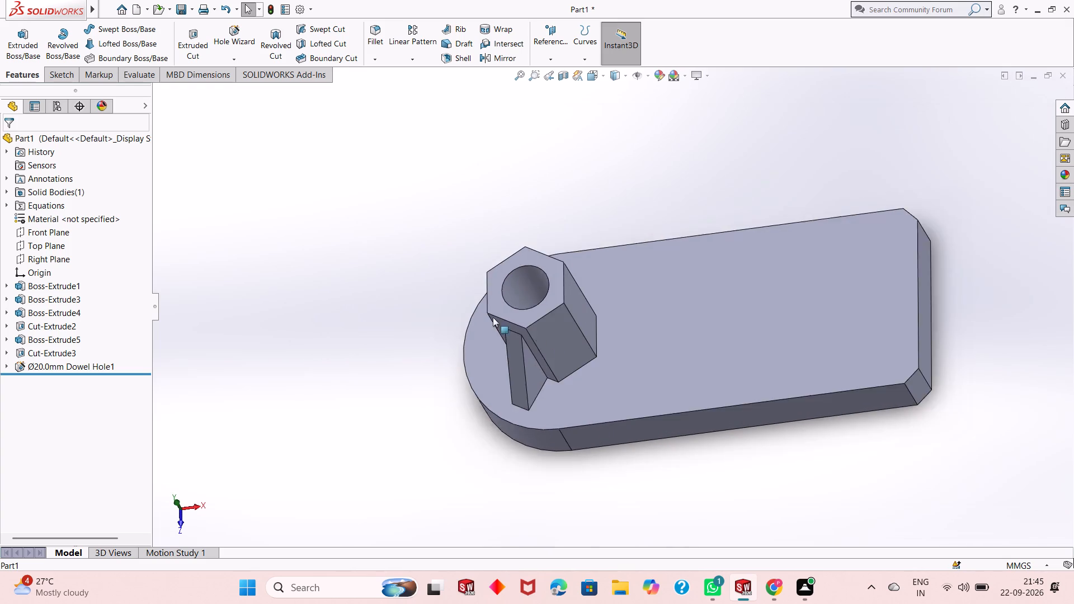
scroll(493, 317, "up", 2)
scroll(848, 311, "down", 4)
scroll(522, 323, "up", 3)
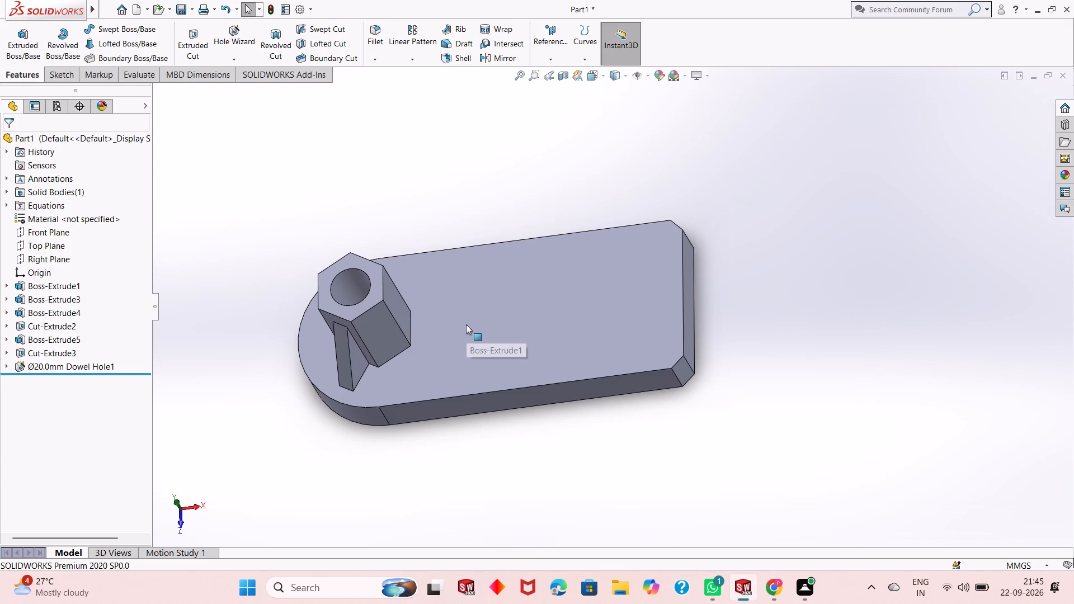
middle_click_drag(466, 324, 496, 212)
scroll(332, 327, "up", 2)
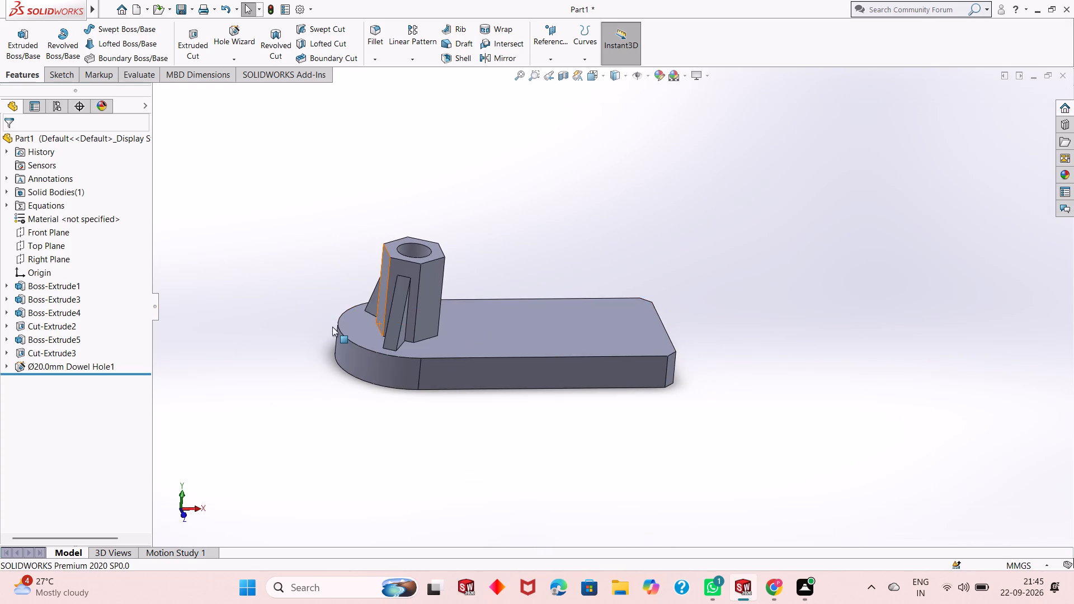
scroll(504, 296, "down", 3)
middle_click_drag(514, 325, 495, 279)
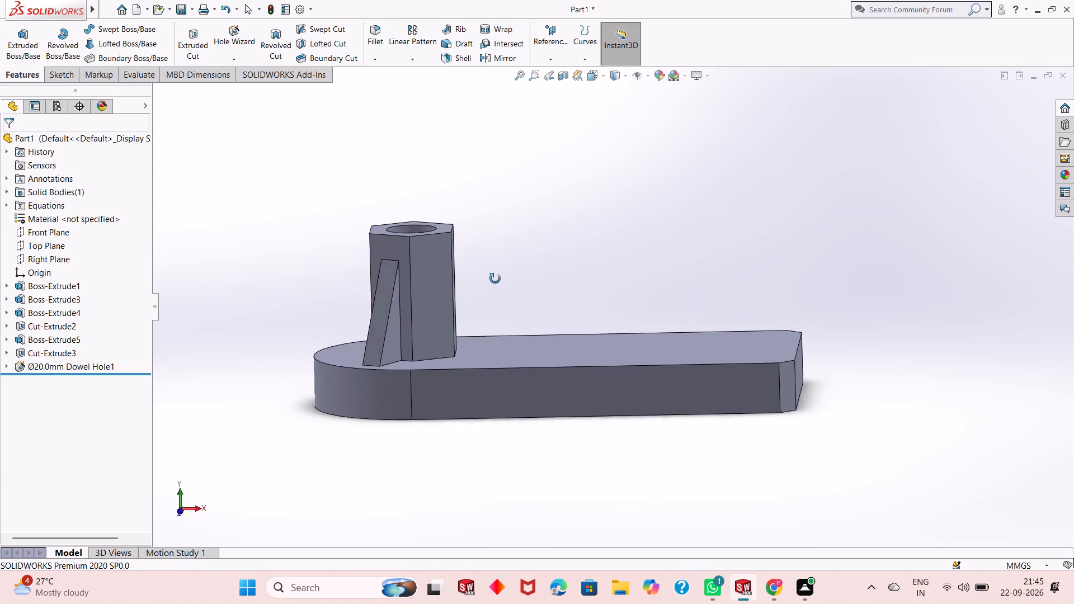
middle_click_drag(495, 279, 484, 465)
scroll(484, 465, "up", 1)
middle_click_drag(521, 296, 521, 341)
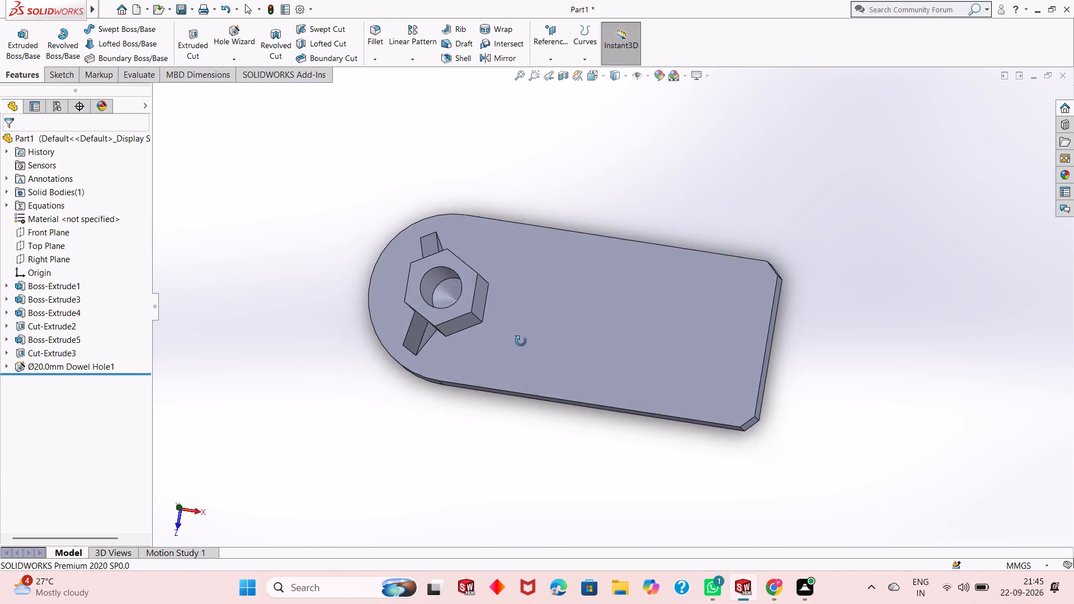
middle_click_drag(521, 341, 531, 237)
scroll(531, 237, "down", 2)
scroll(567, 364, "up", 2)
middle_click_drag(595, 363, 613, 291)
scroll(531, 348, "down", 3)
middle_click_drag(567, 353, 553, 342)
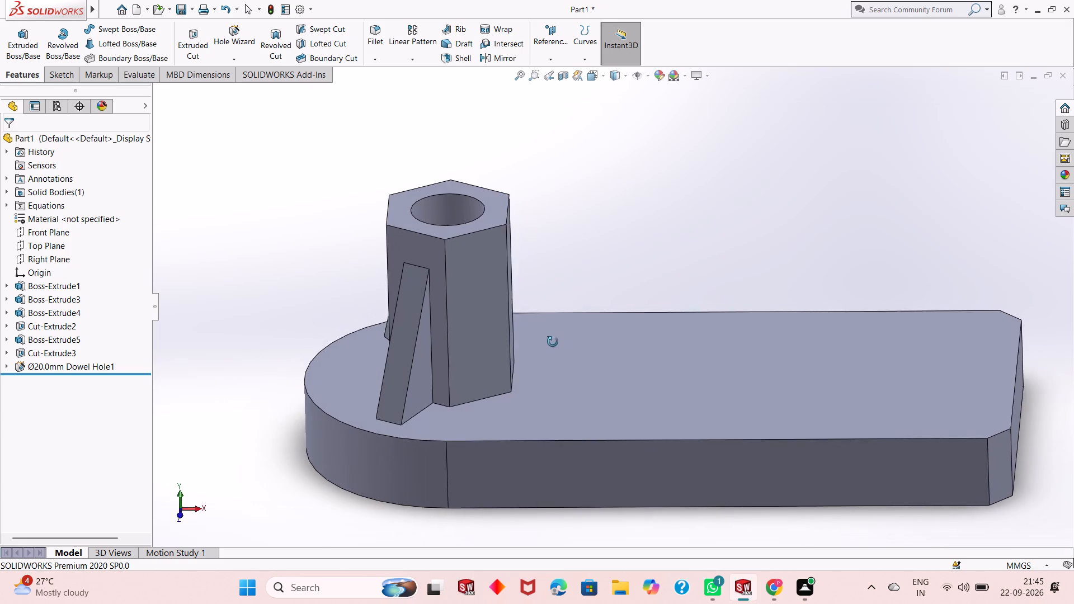
middle_click_drag(553, 342, 554, 320)
scroll(555, 329, "up", 2)
middle_click_drag(597, 338, 596, 445)
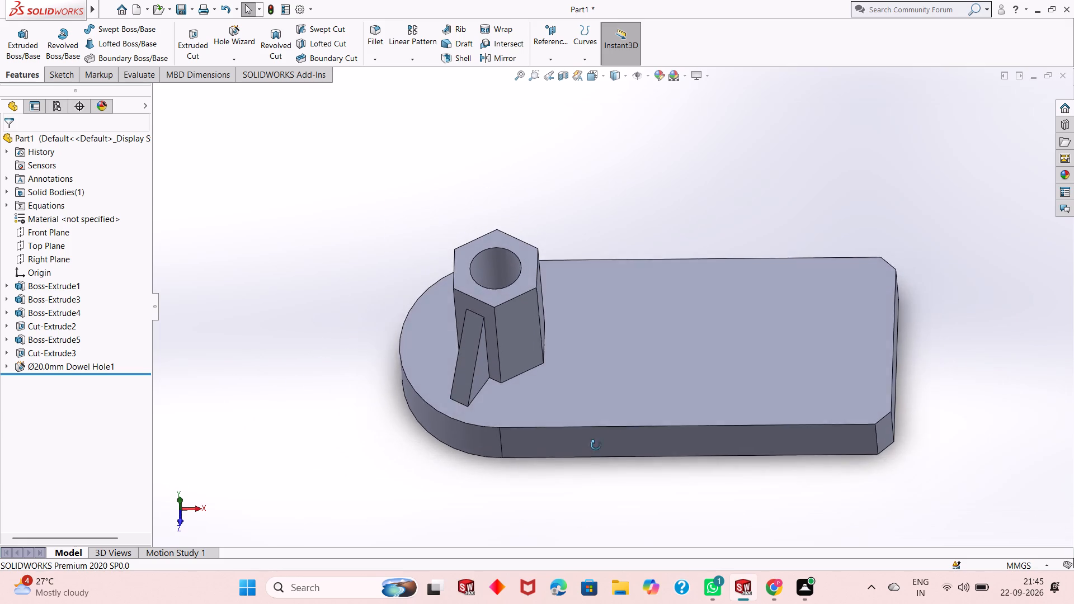
middle_click_drag(596, 445, 596, 447)
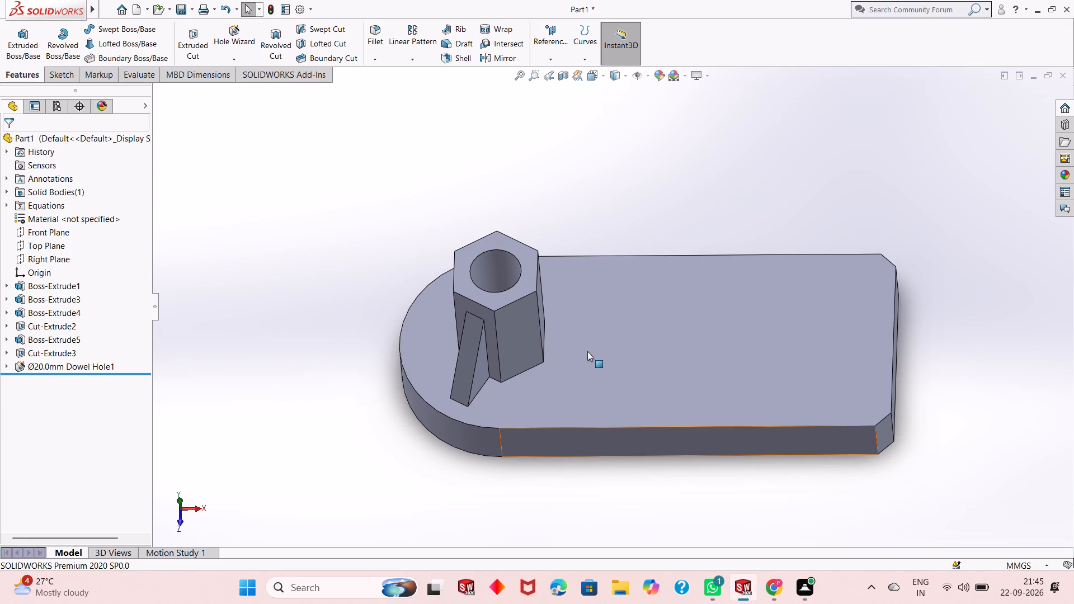
scroll(585, 333, "up", 2)
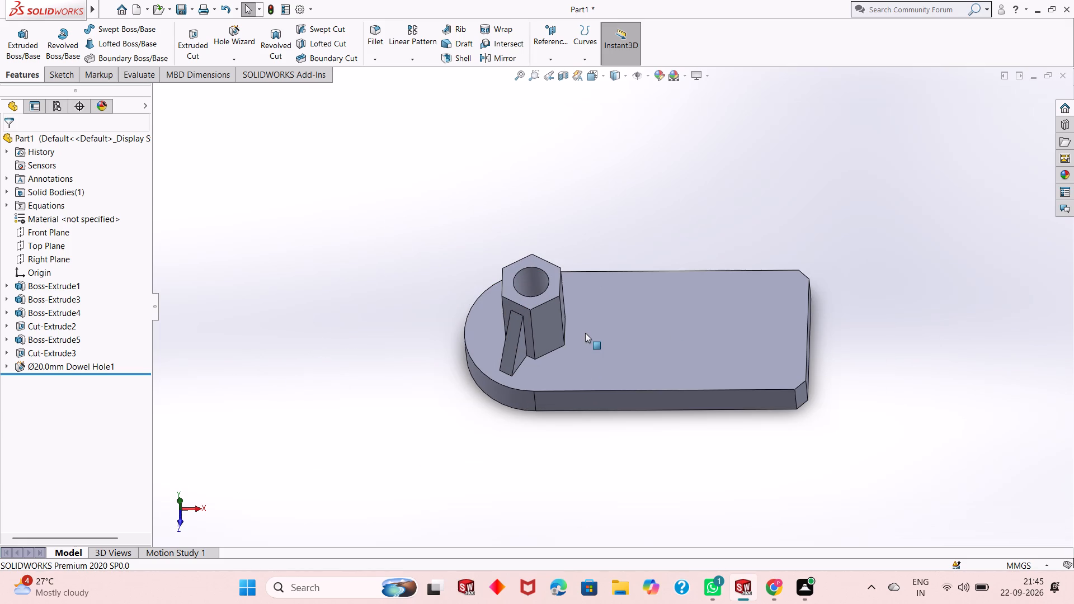
scroll(585, 333, "down", 3)
scroll(585, 333, "up", 1)
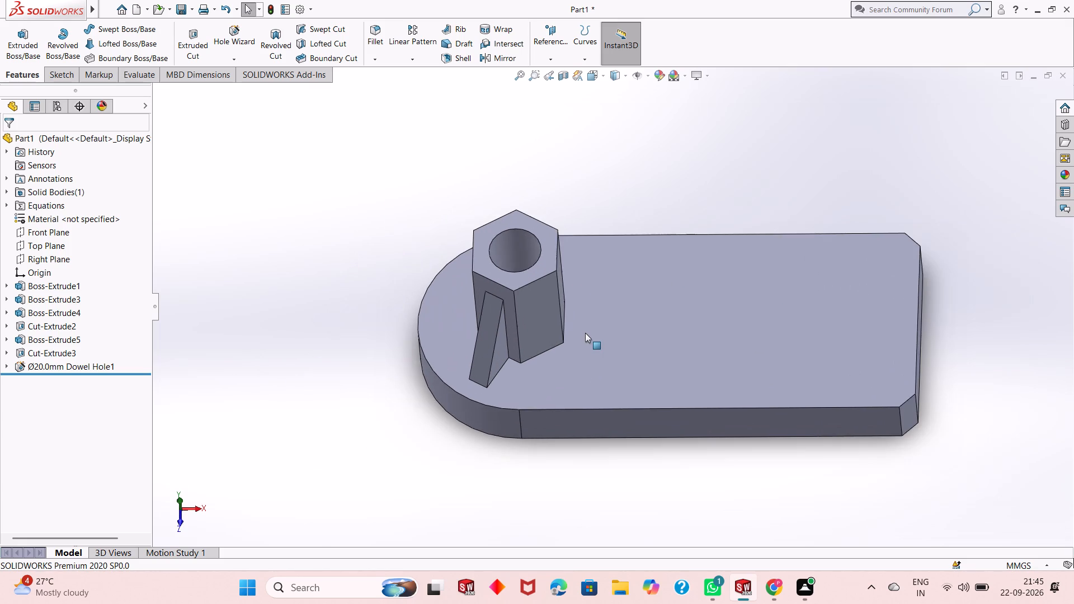
middle_click_drag(585, 333, 590, 251)
scroll(615, 272, "up", 2)
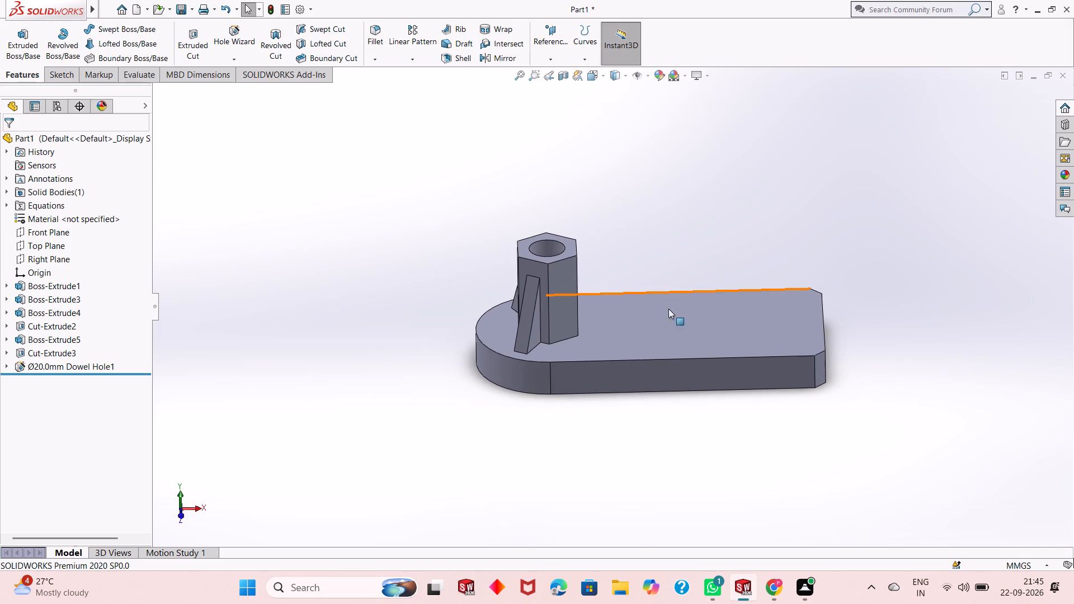
Start a new sketch on the plate's top face and view it face-on.
left_click(701, 324)
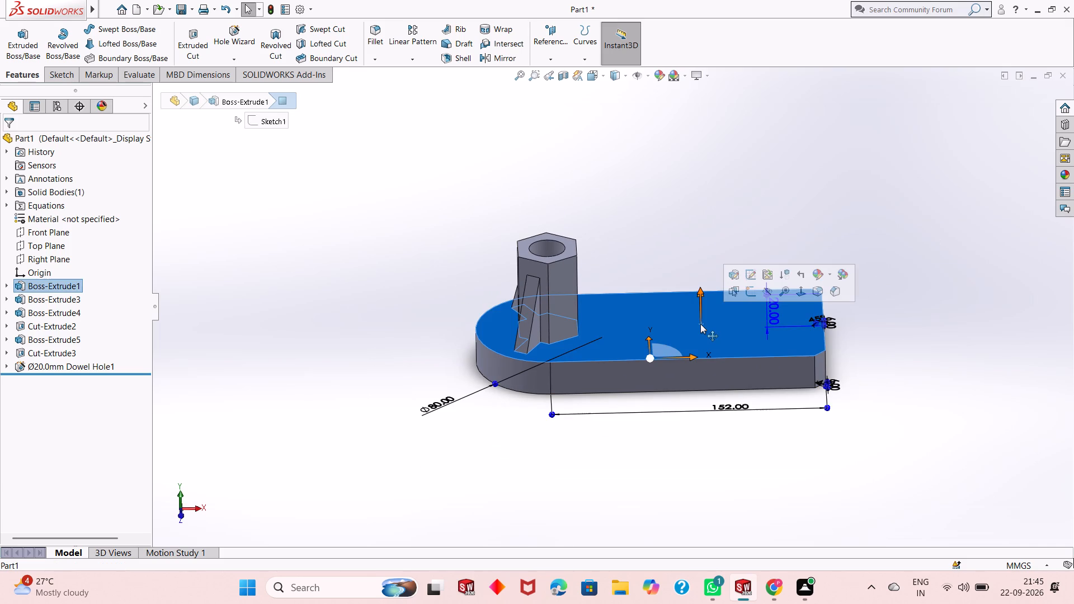
left_click(753, 289)
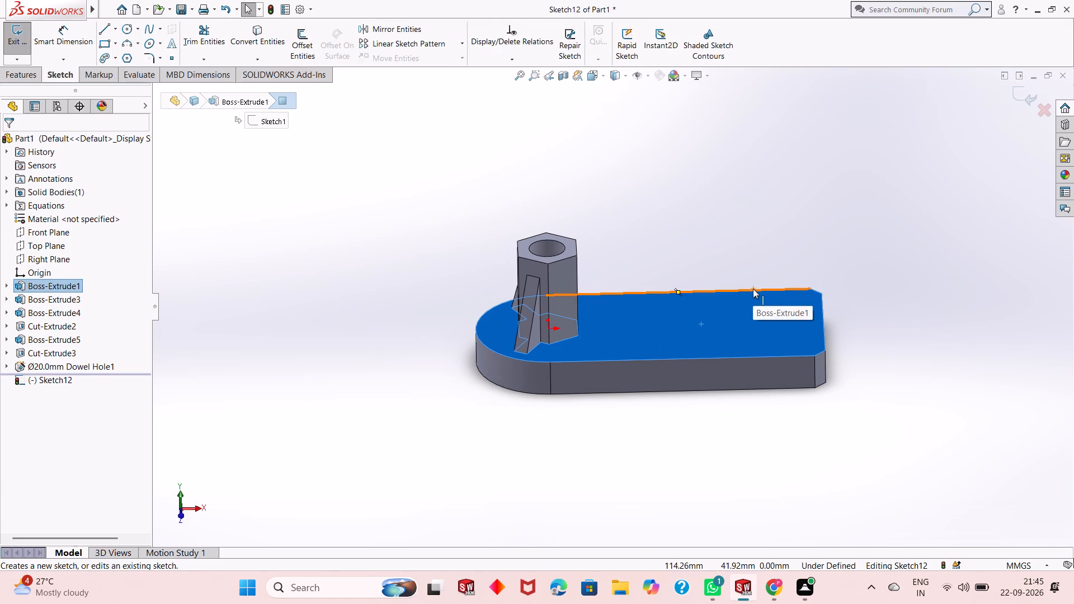
key("ctrl+8")
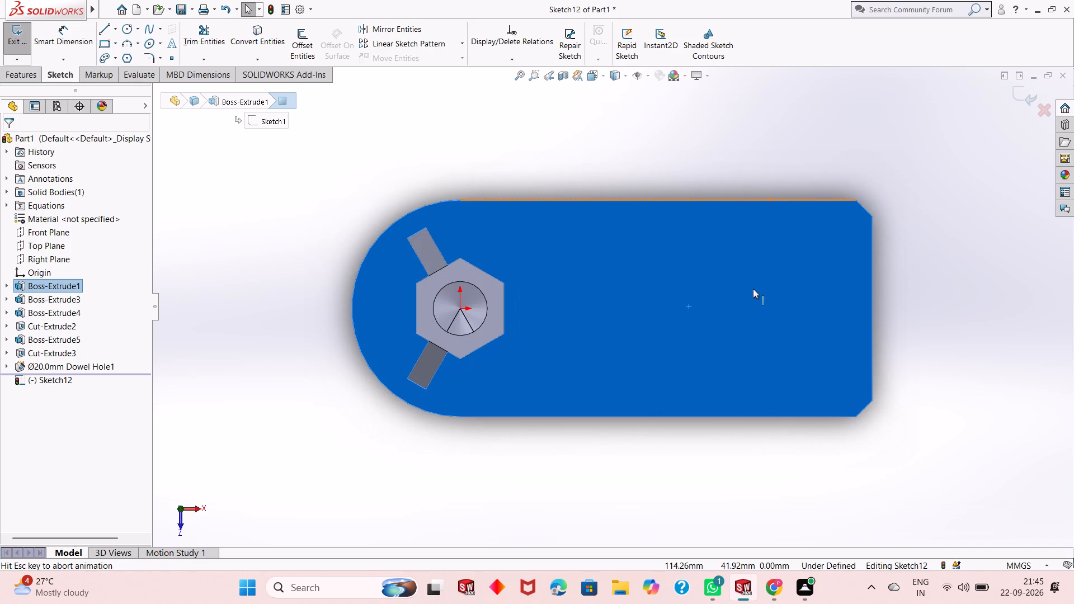
key("Escape")
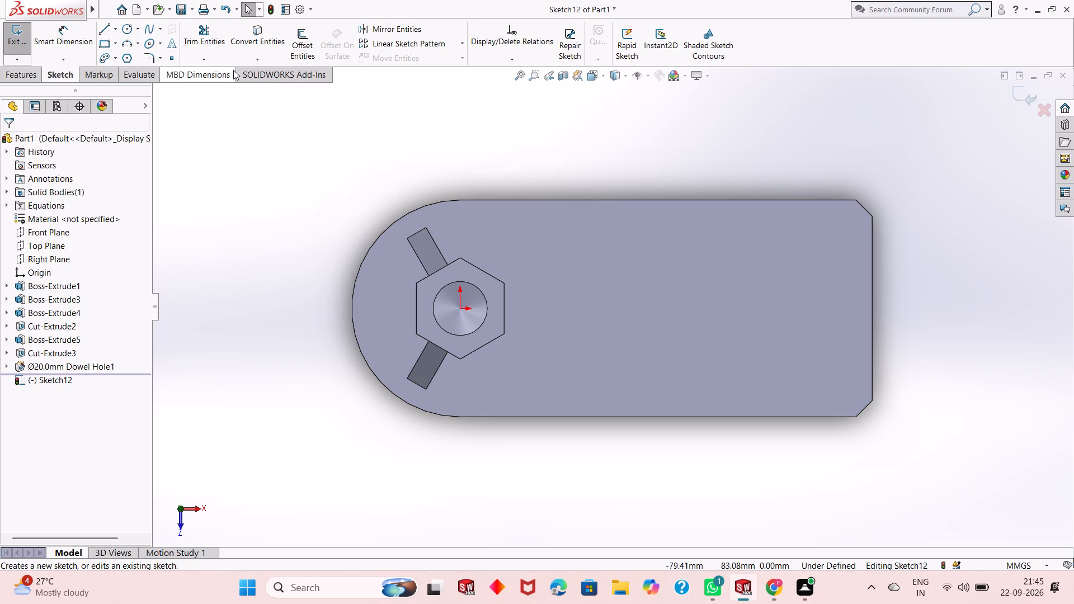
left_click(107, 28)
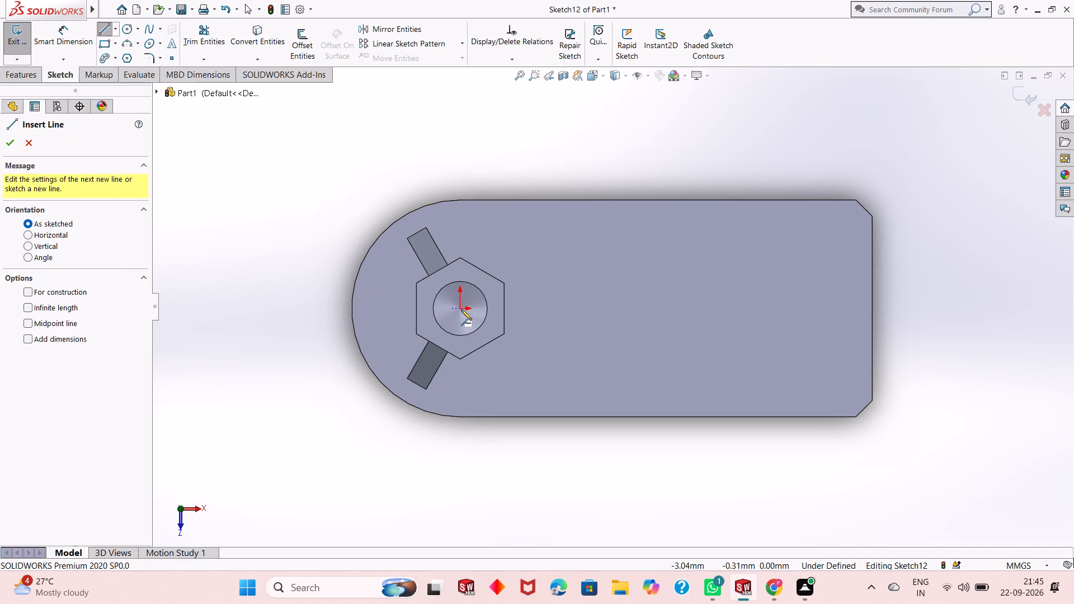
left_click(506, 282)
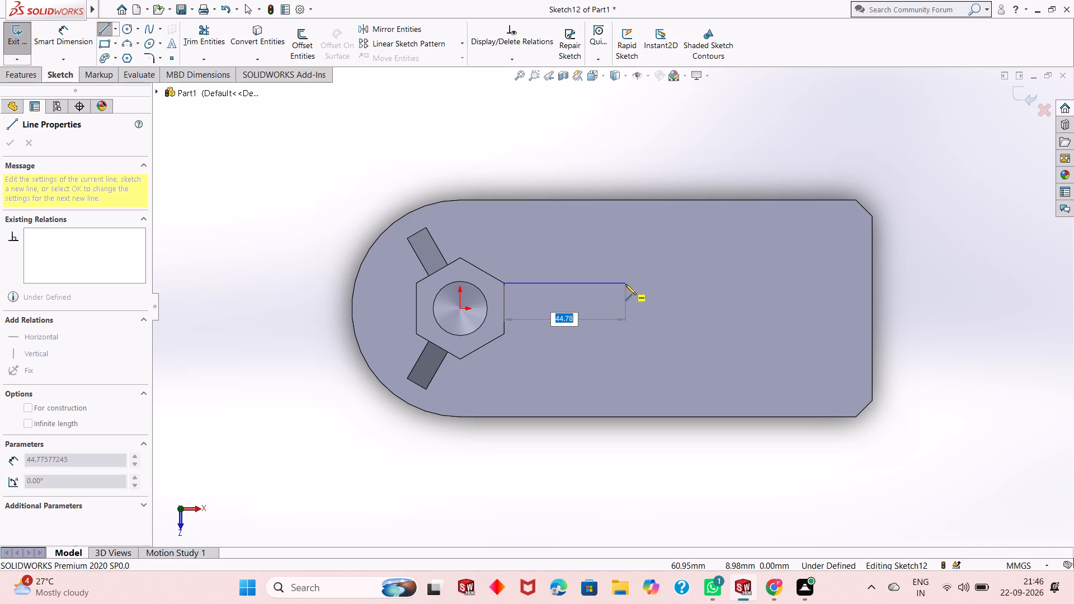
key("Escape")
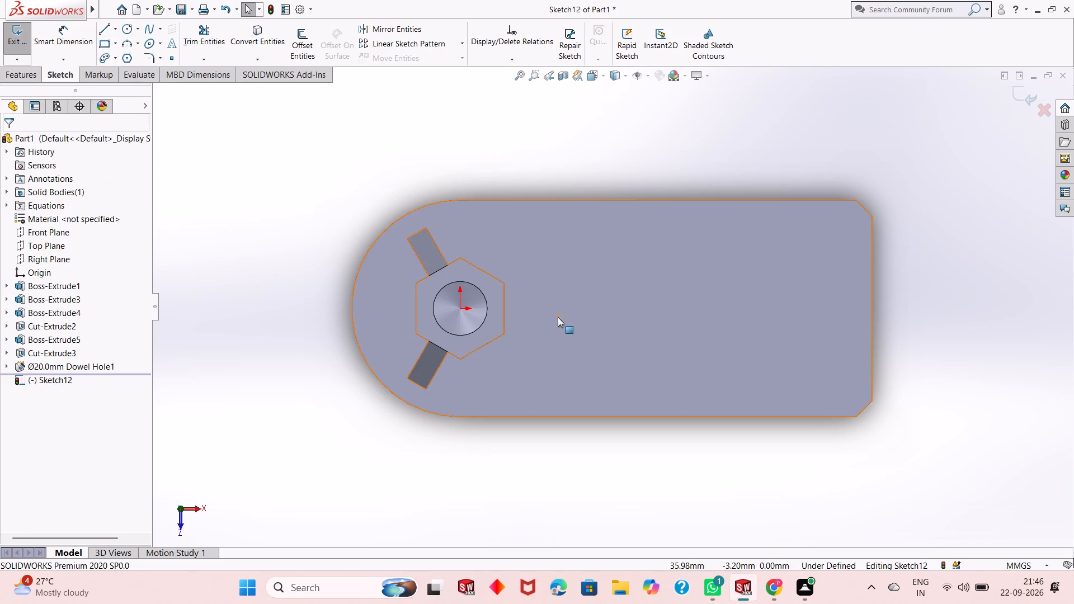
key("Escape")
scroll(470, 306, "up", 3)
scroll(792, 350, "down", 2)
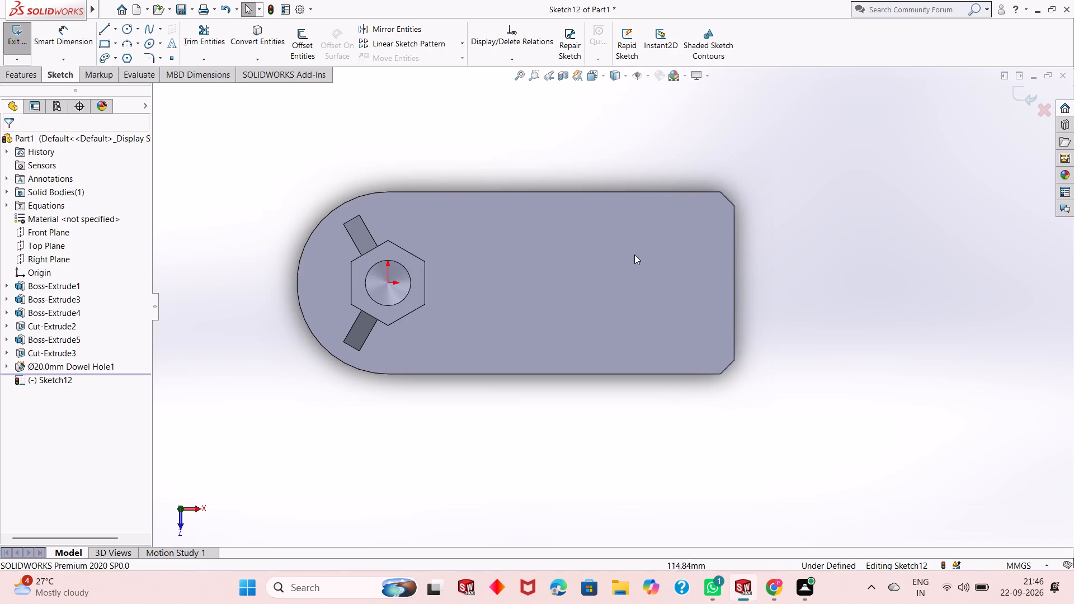
Sketch a closed 50 mm square of lines inward from the chamfered end's edge, starting at its midpoint with a 25 mm half side.
left_click(107, 31)
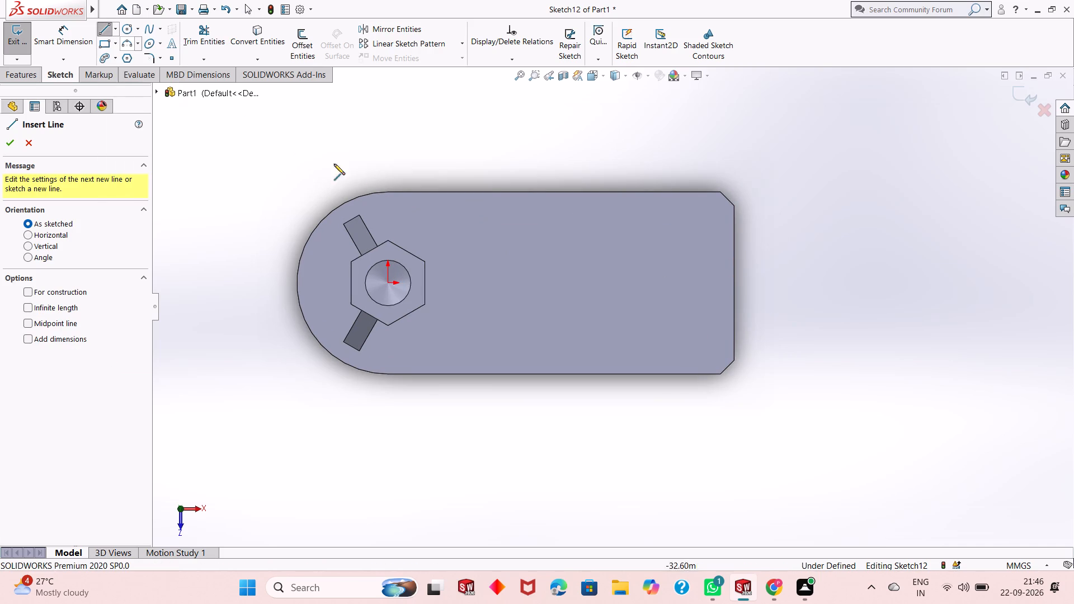
left_click(736, 283)
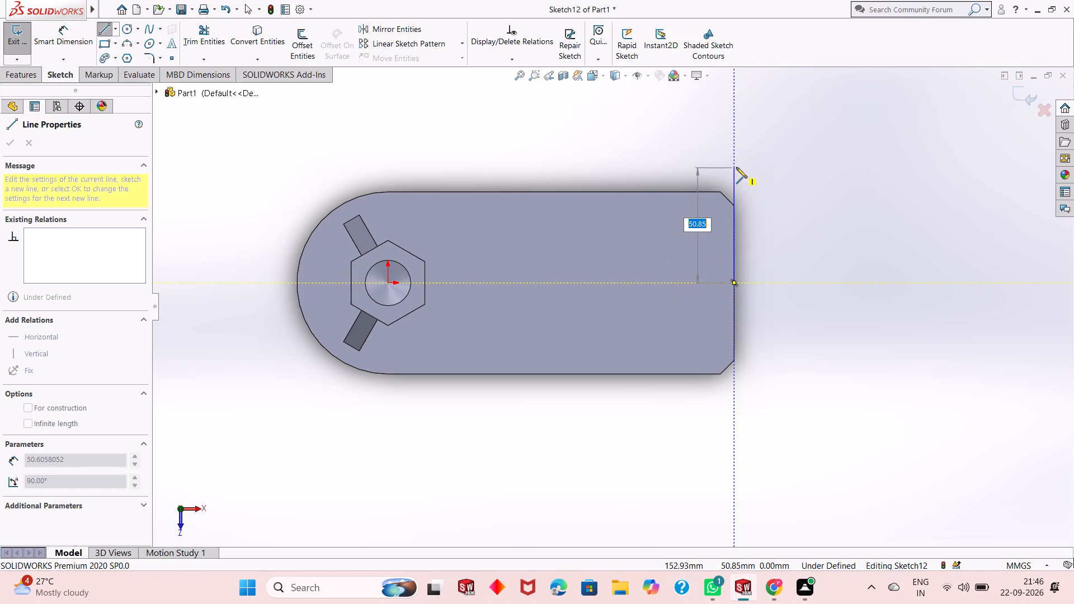
type("25")
key("Return")
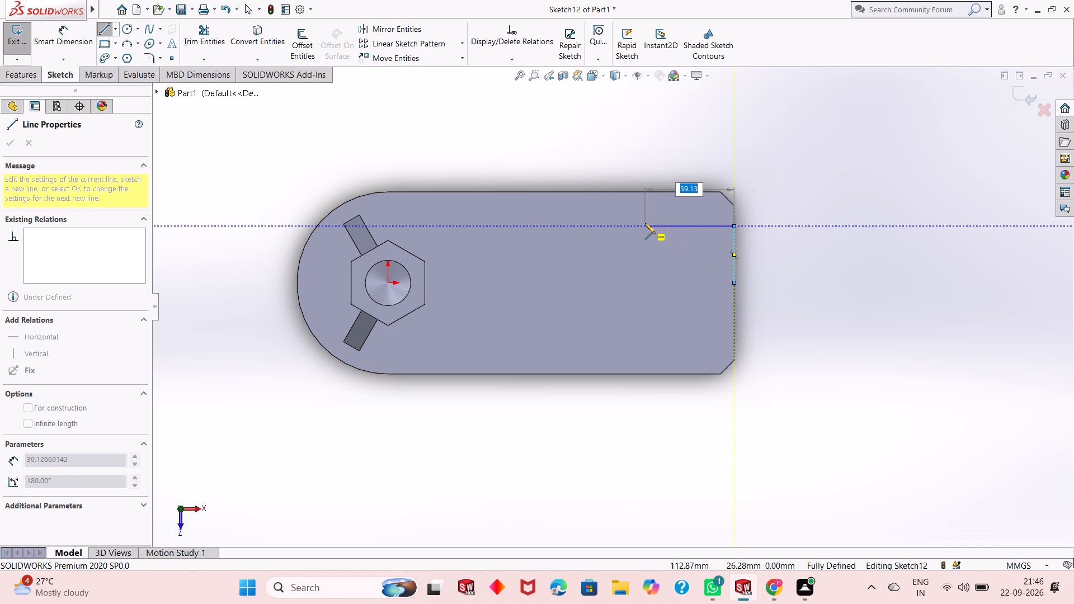
type("50")
key("Return")
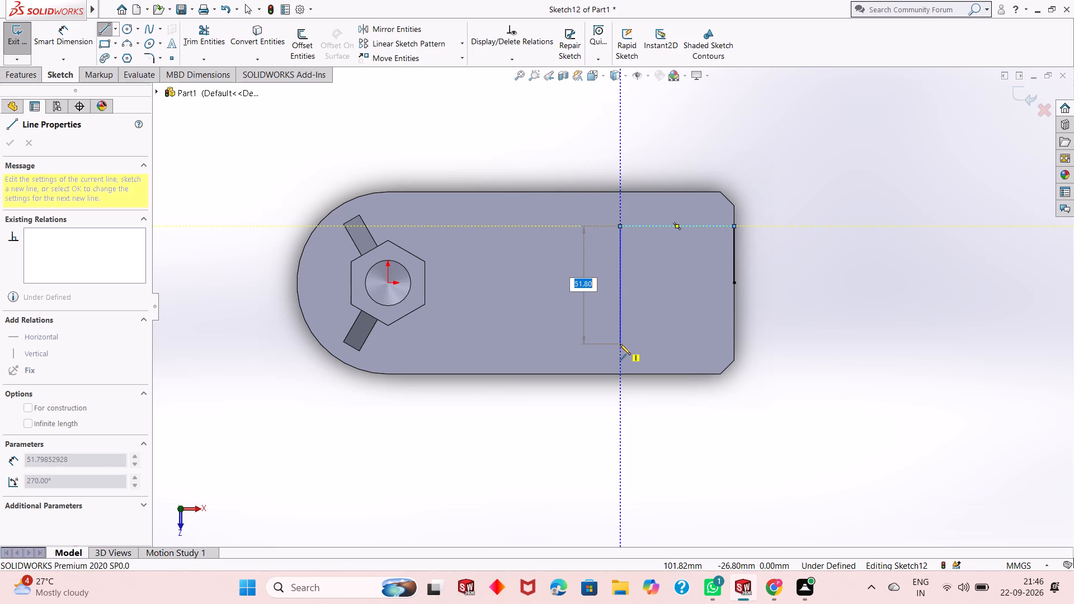
type("50")
key("Return")
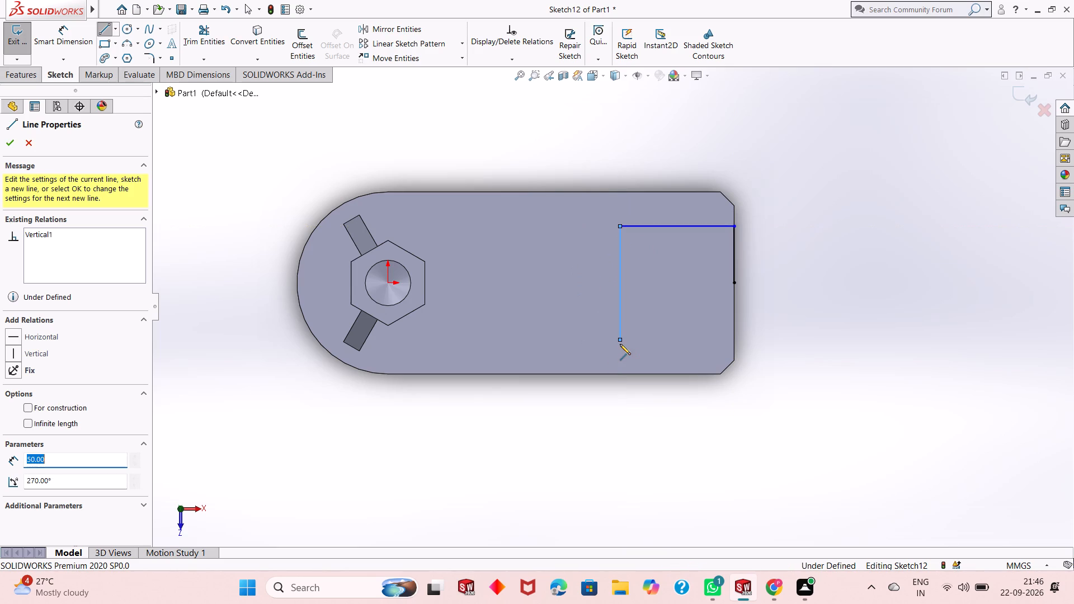
left_click(736, 338)
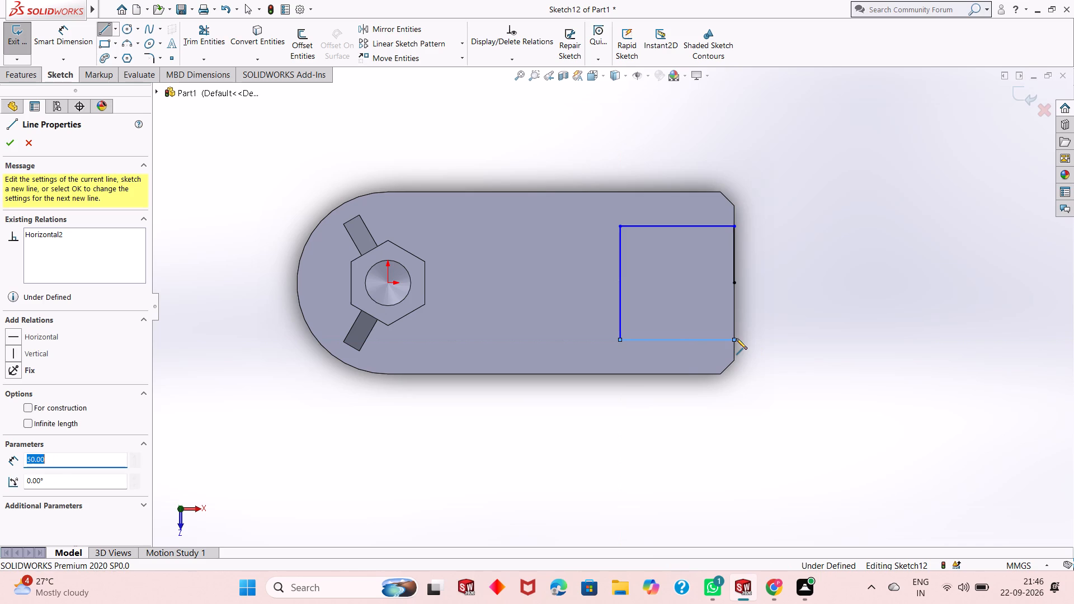
left_click(731, 282)
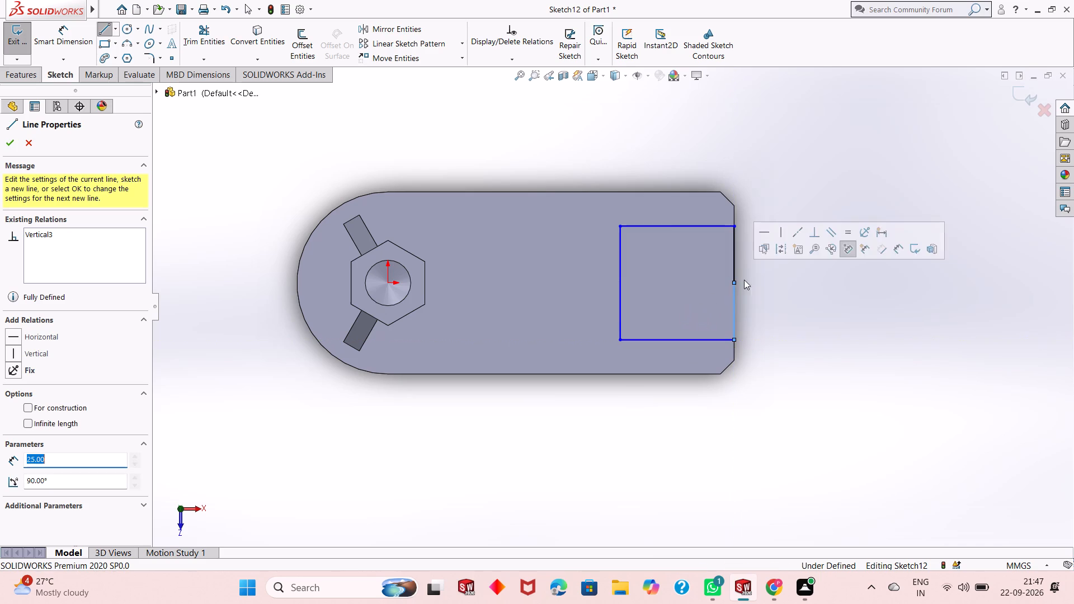
right_click(772, 265)
left_click(788, 279)
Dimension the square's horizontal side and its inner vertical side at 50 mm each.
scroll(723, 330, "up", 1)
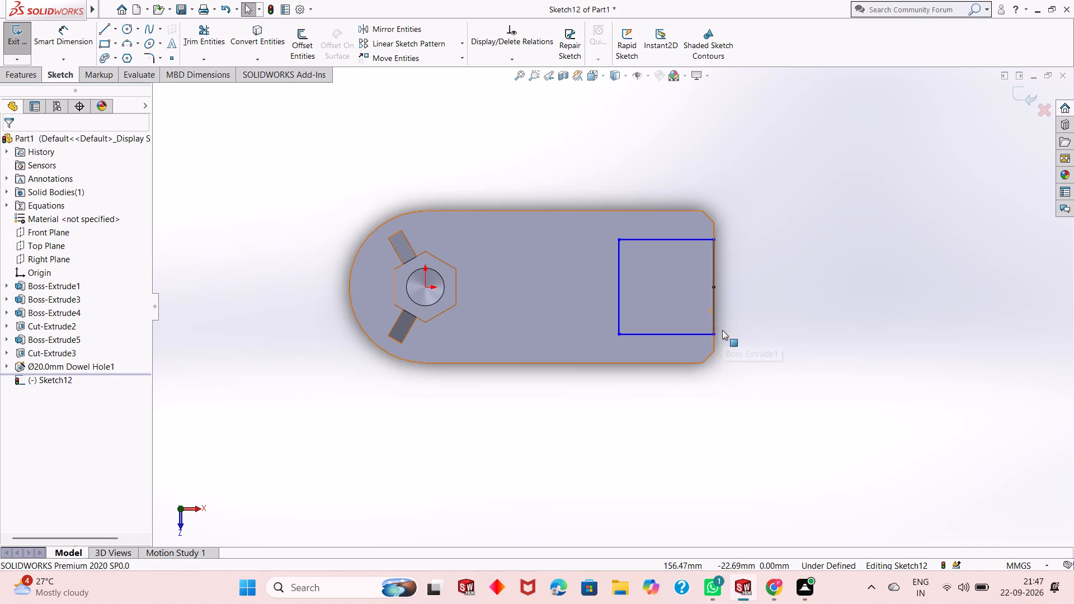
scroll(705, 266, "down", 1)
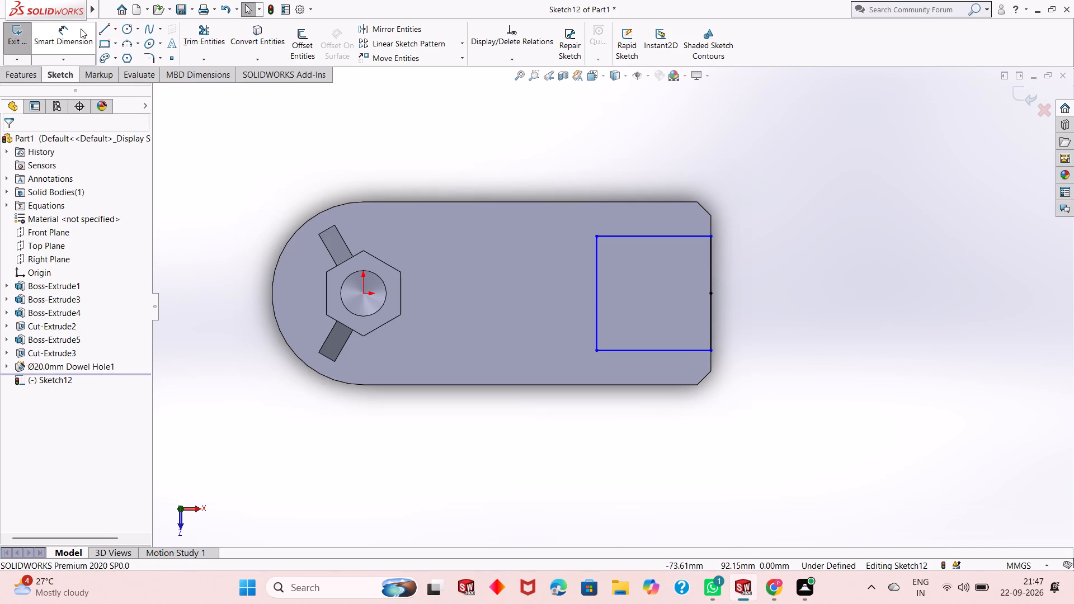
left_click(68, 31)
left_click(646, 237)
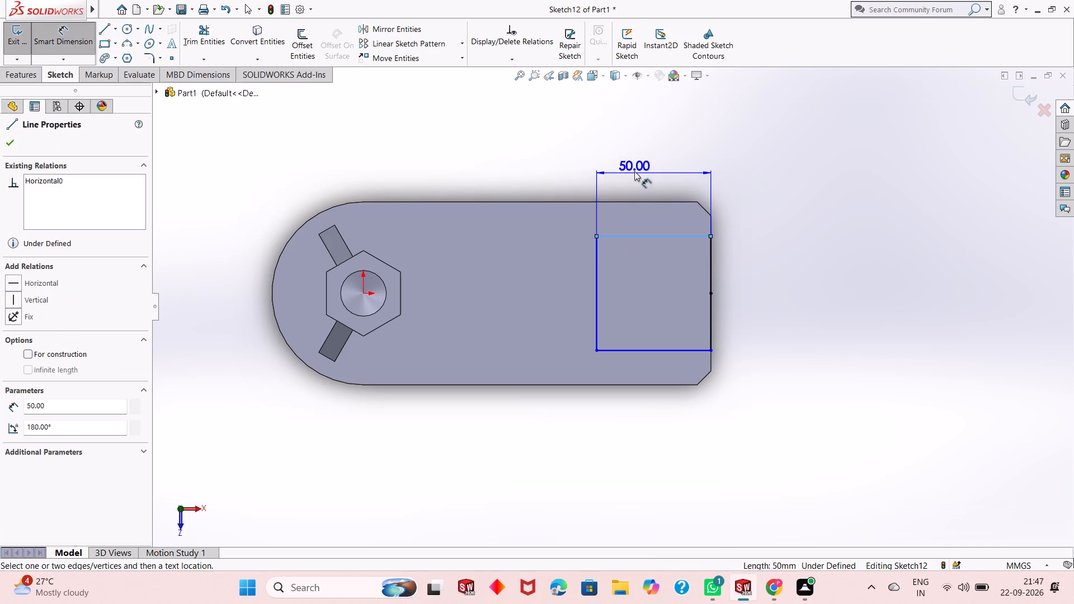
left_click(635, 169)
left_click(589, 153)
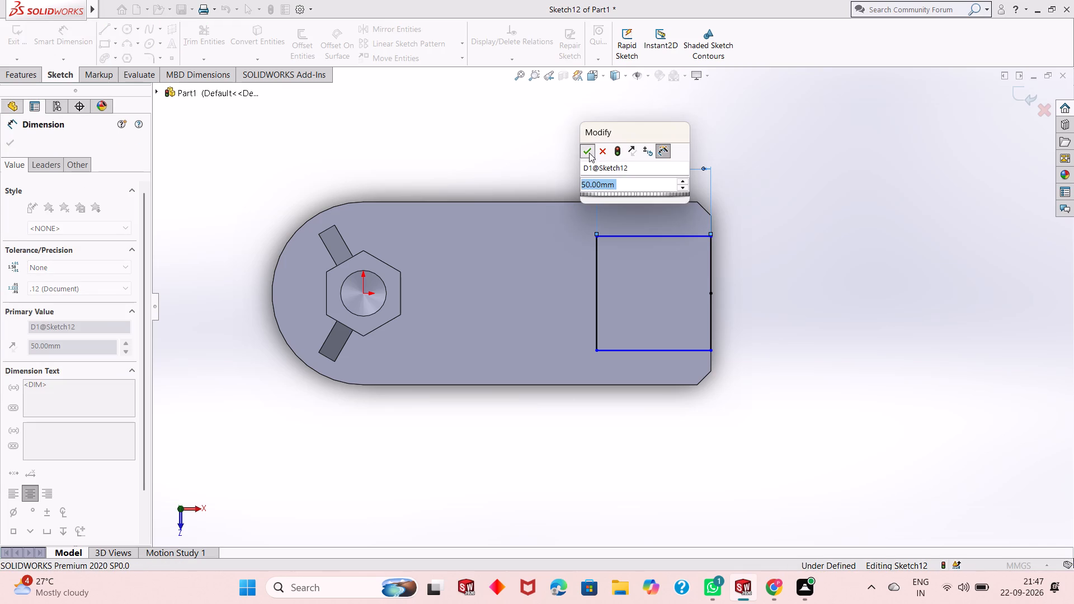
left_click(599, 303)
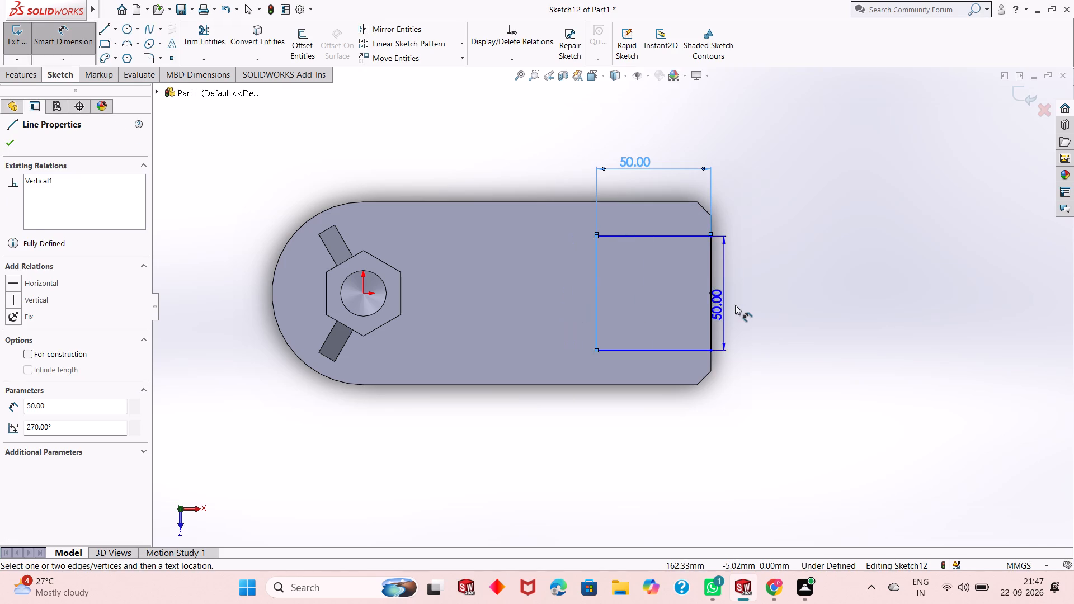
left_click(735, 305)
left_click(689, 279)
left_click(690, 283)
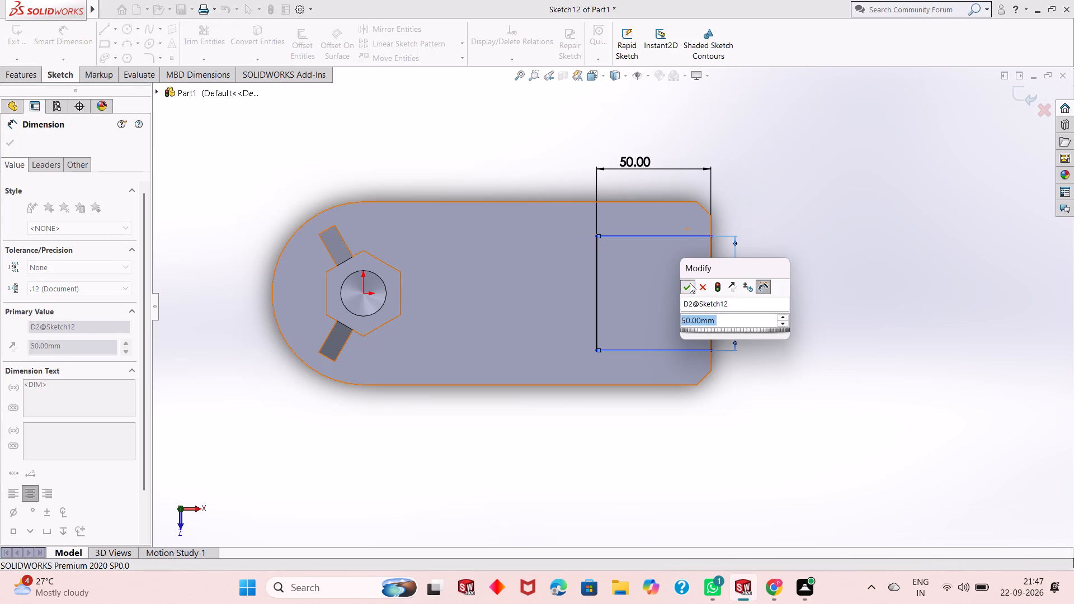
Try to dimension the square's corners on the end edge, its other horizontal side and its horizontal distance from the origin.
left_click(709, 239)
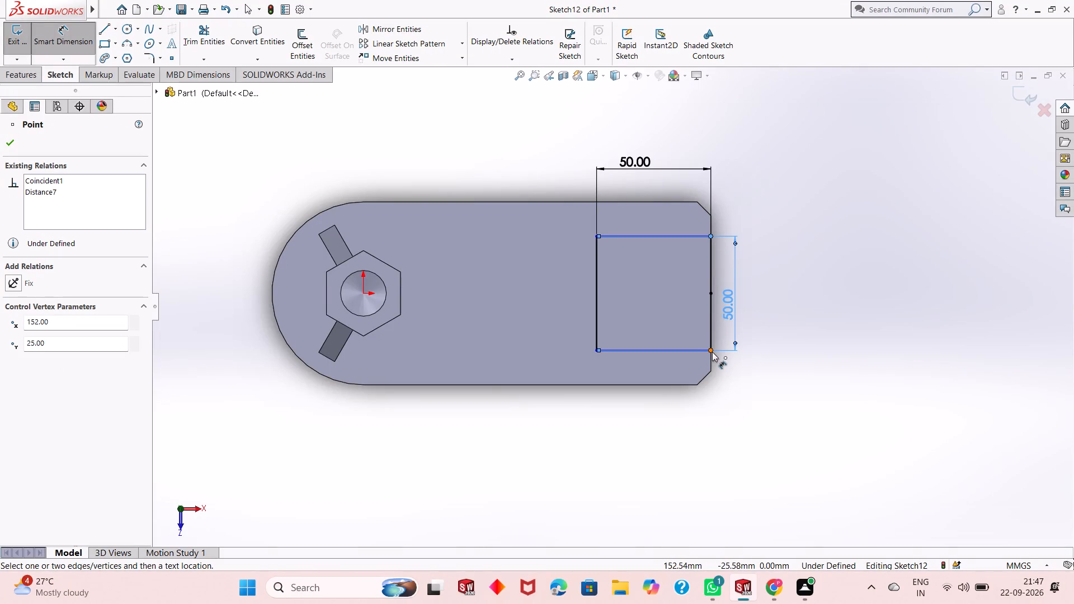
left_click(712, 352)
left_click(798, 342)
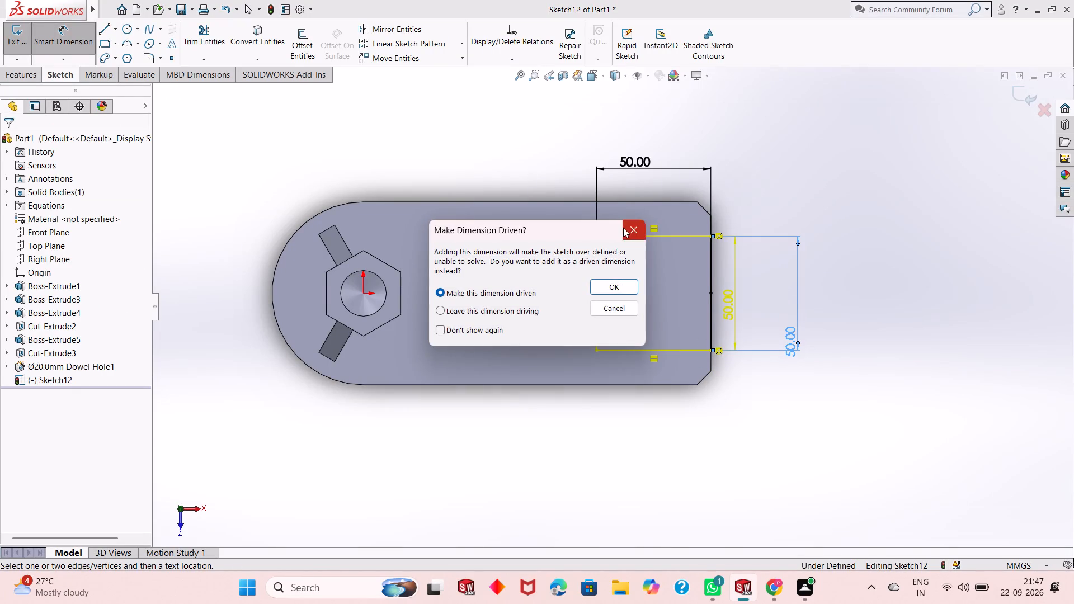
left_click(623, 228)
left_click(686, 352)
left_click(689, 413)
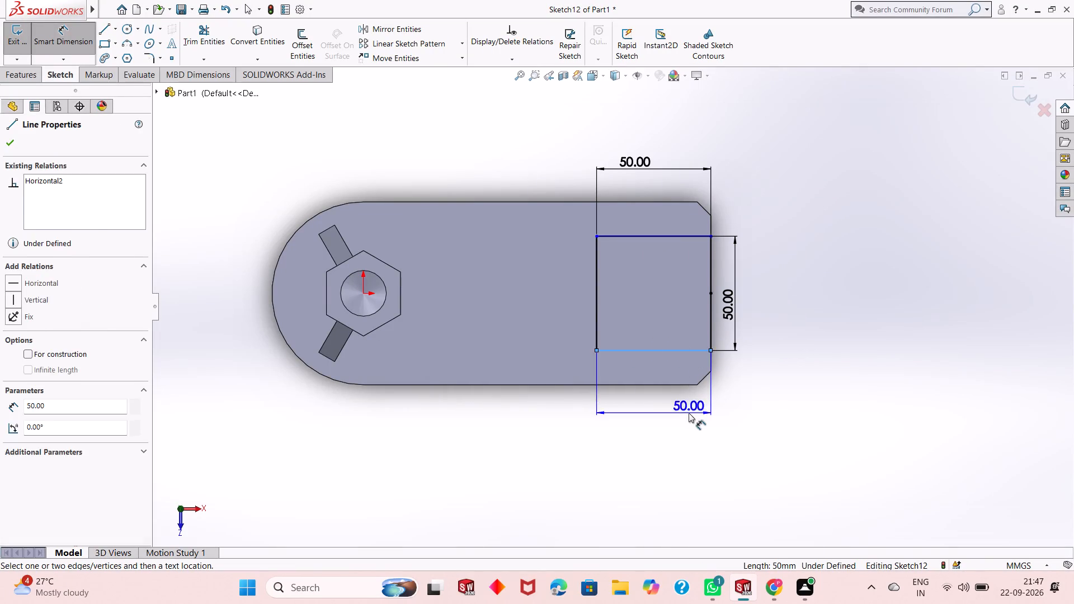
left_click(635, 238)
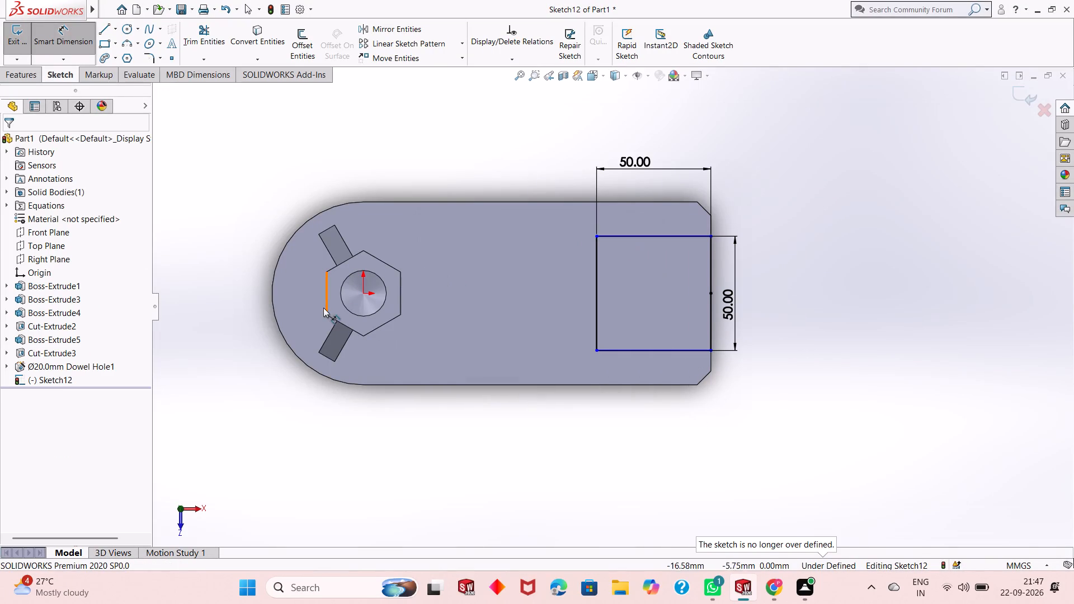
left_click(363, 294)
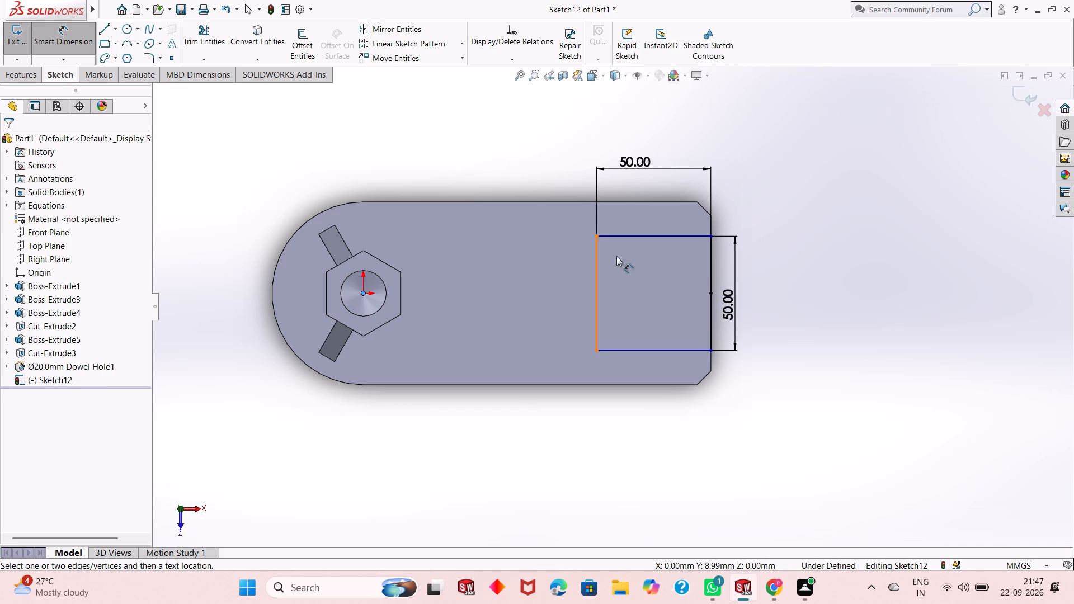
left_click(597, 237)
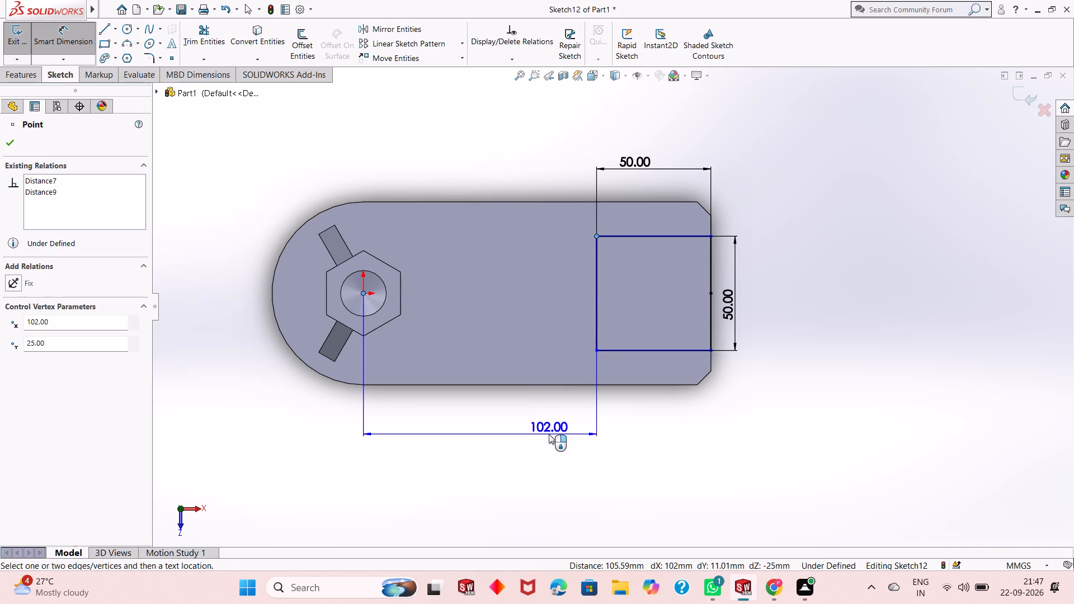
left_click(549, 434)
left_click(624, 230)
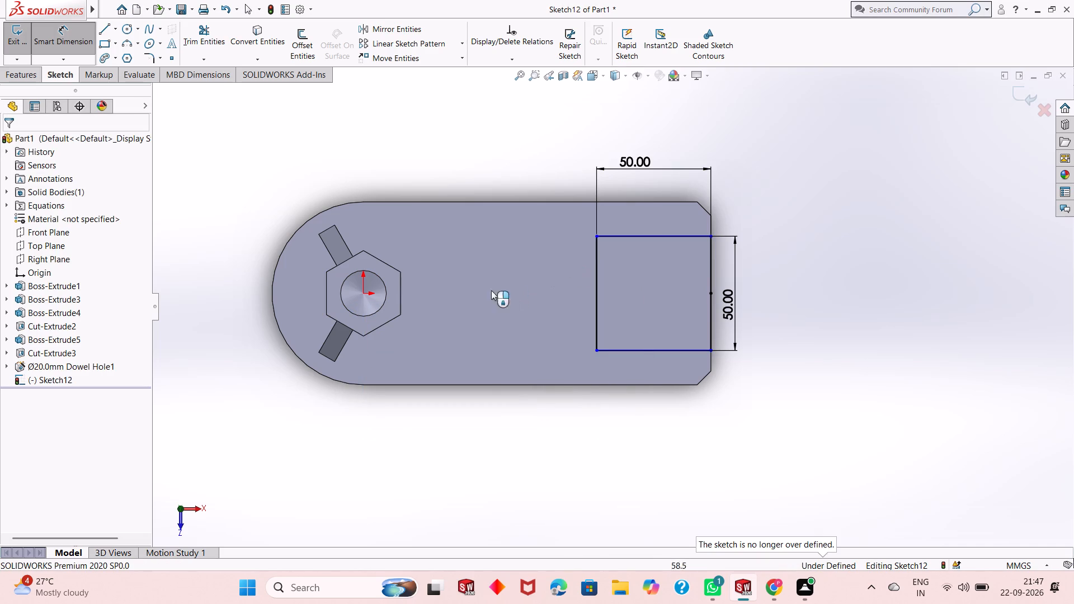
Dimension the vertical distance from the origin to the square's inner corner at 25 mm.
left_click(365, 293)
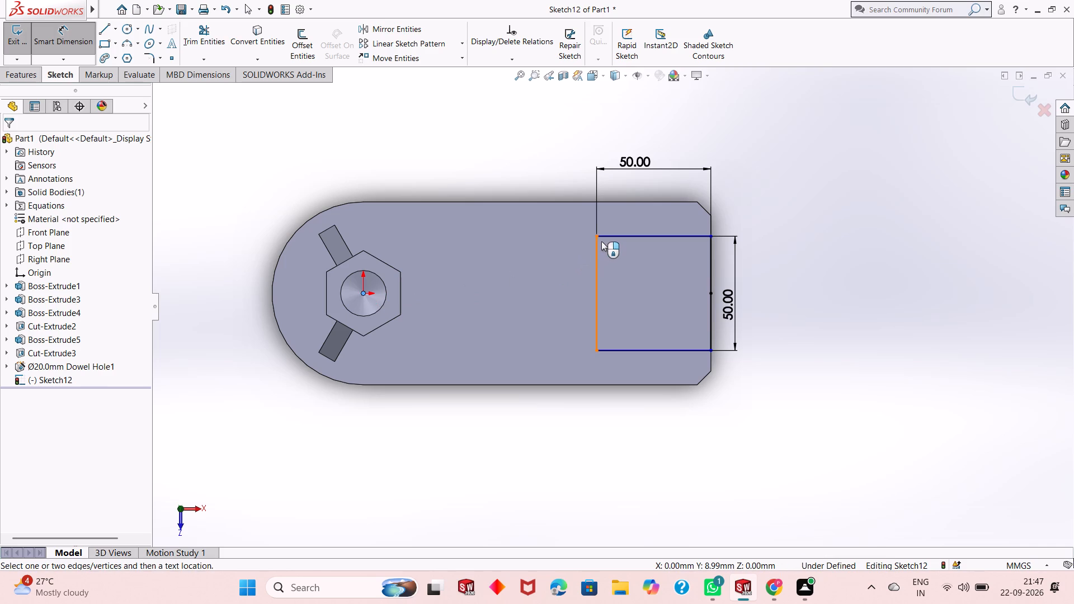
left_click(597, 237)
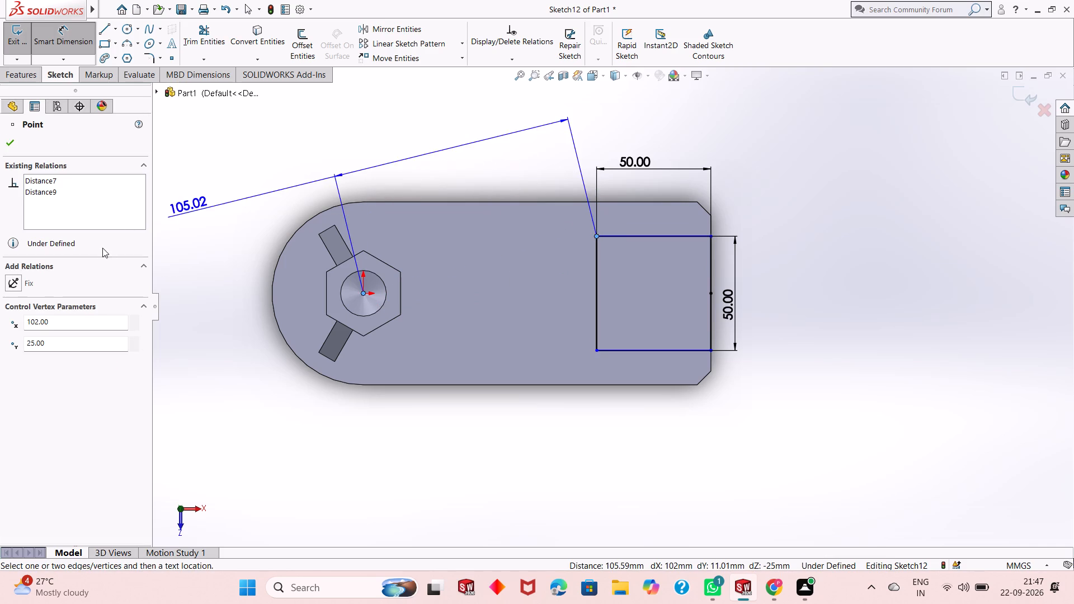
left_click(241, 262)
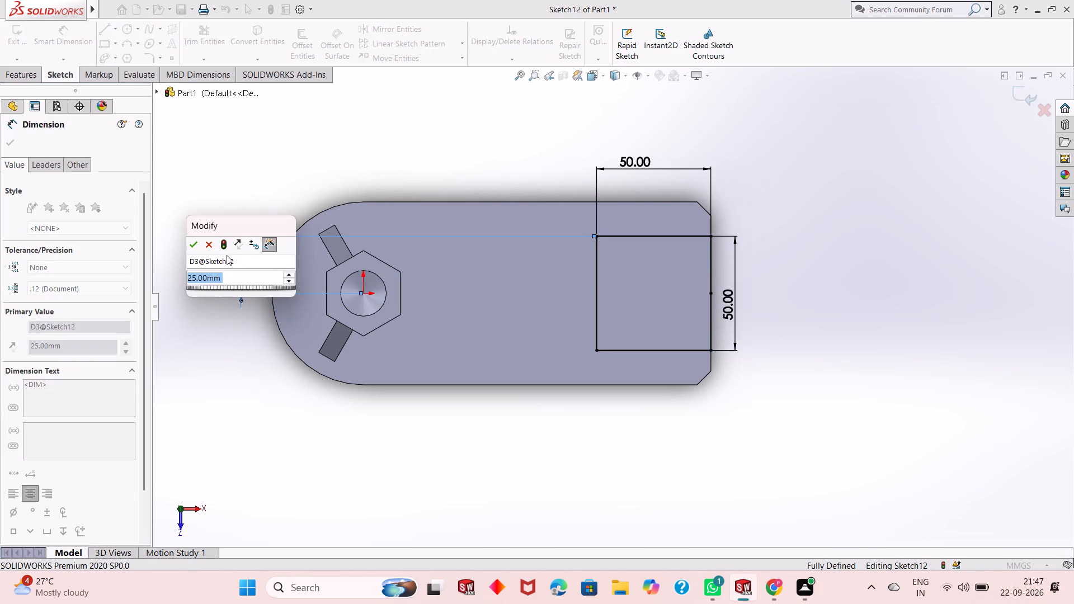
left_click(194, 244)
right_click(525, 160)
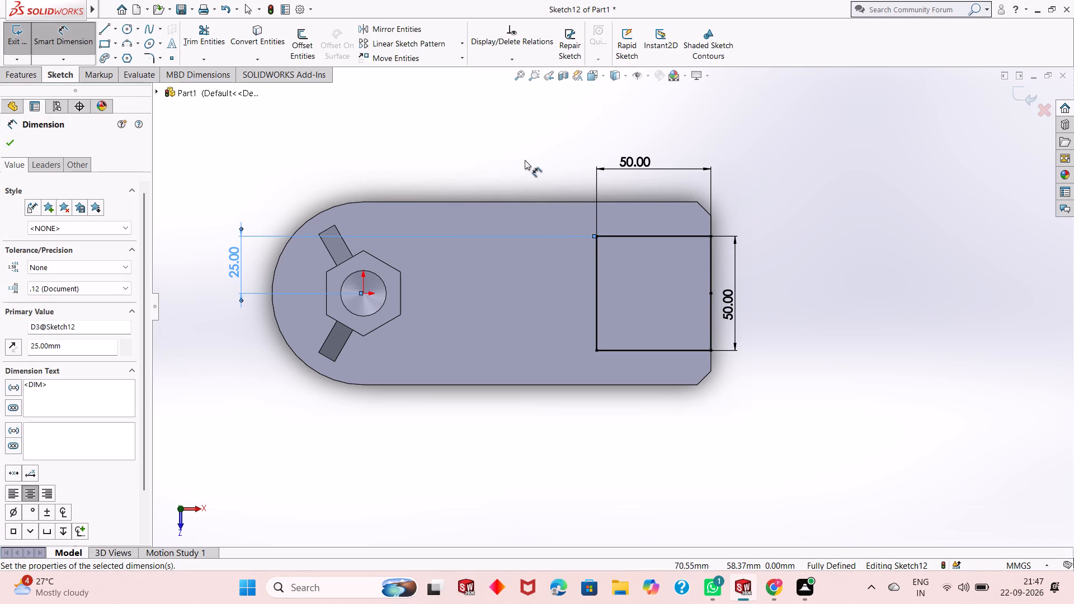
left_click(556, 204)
Examine the dimensioned square on the plate from above and from an angled view.
scroll(630, 282, "up", 1)
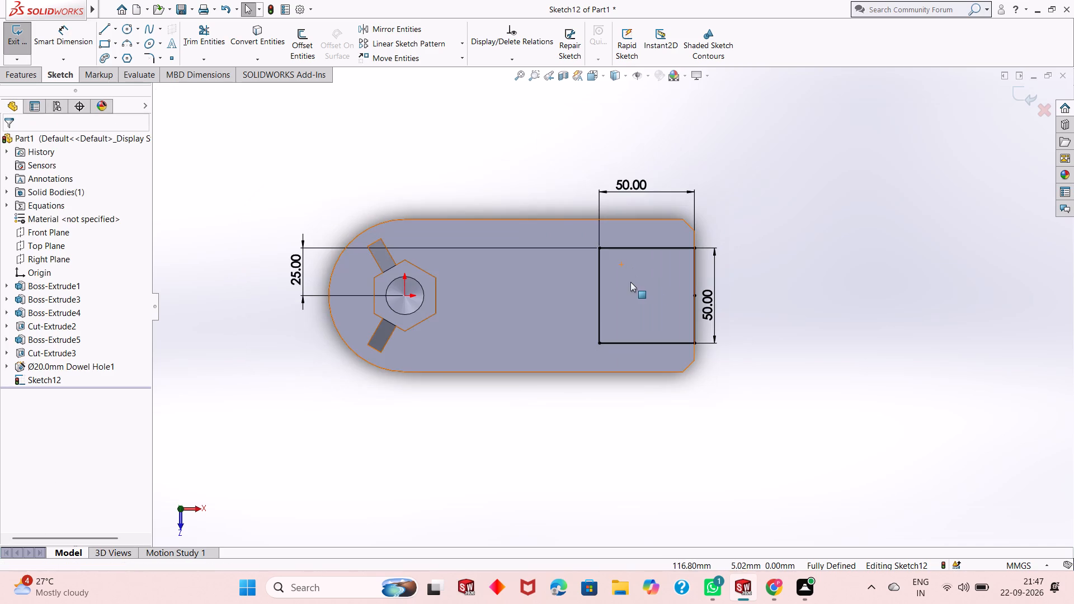
scroll(683, 303, "down", 1)
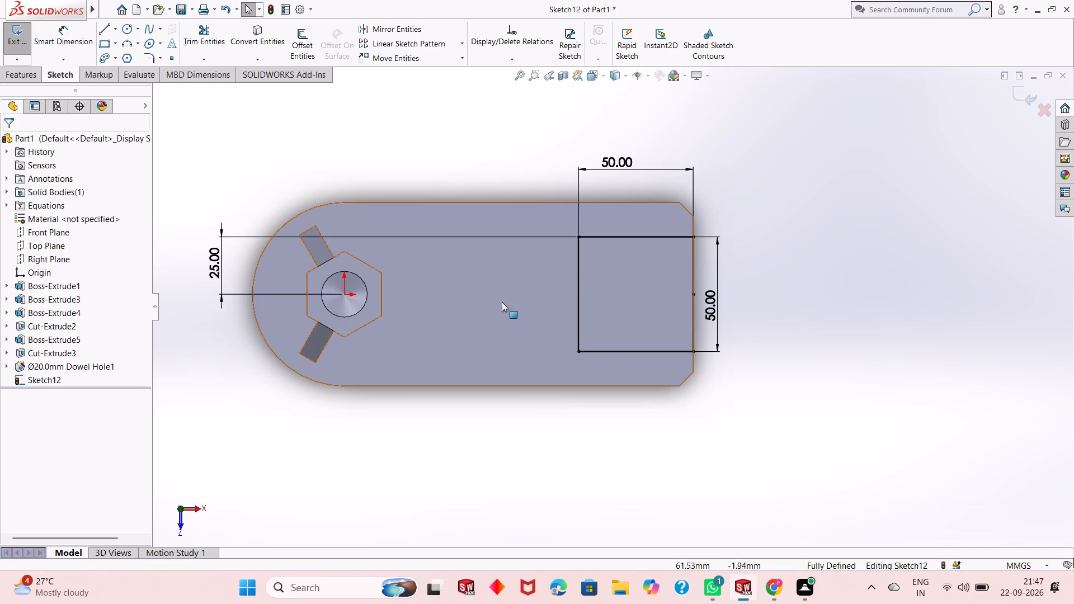
scroll(531, 309, "down", 1)
scroll(531, 309, "up", 3)
scroll(586, 329, "down", 2)
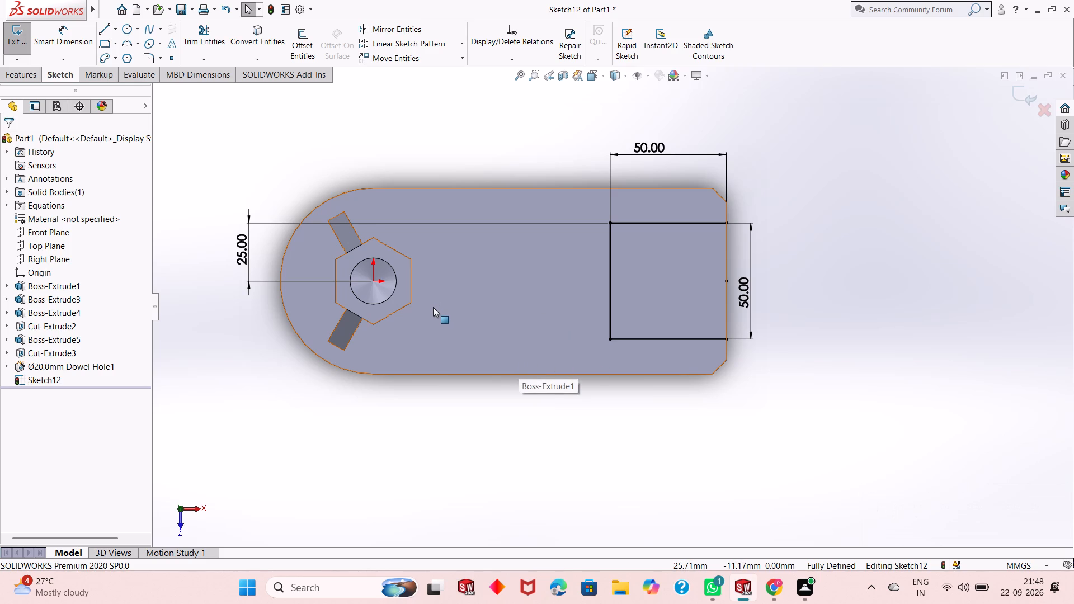
middle_click_drag(459, 308, 459, 229)
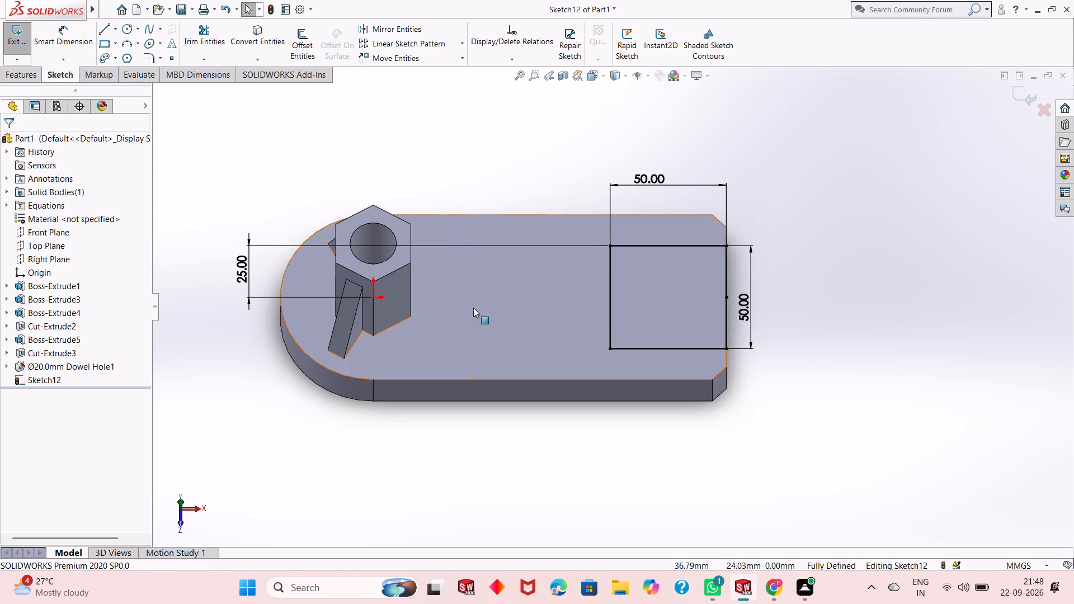
middle_click_drag(477, 318, 477, 238)
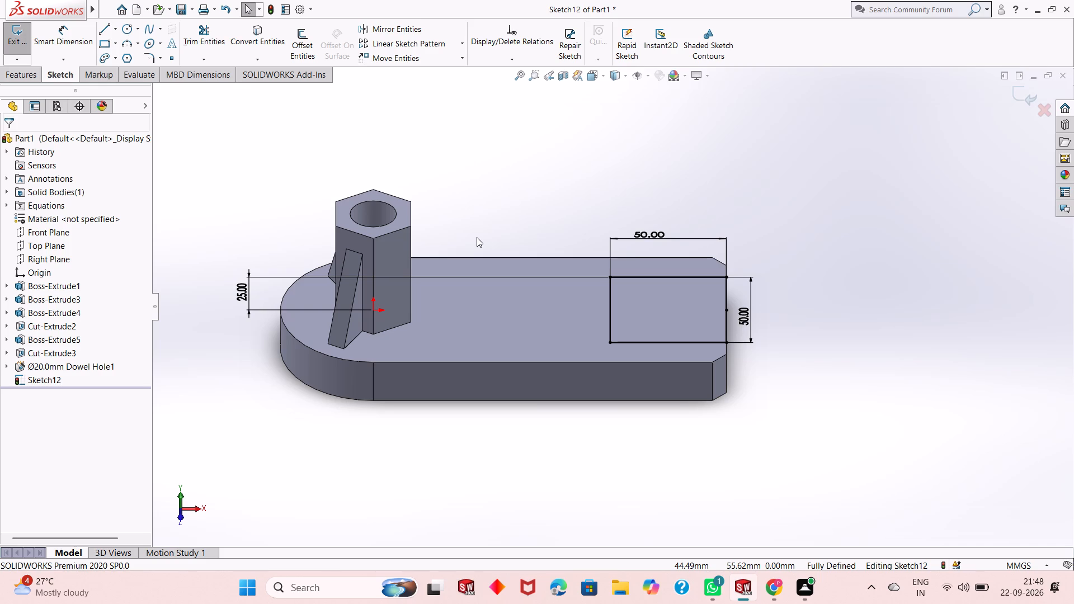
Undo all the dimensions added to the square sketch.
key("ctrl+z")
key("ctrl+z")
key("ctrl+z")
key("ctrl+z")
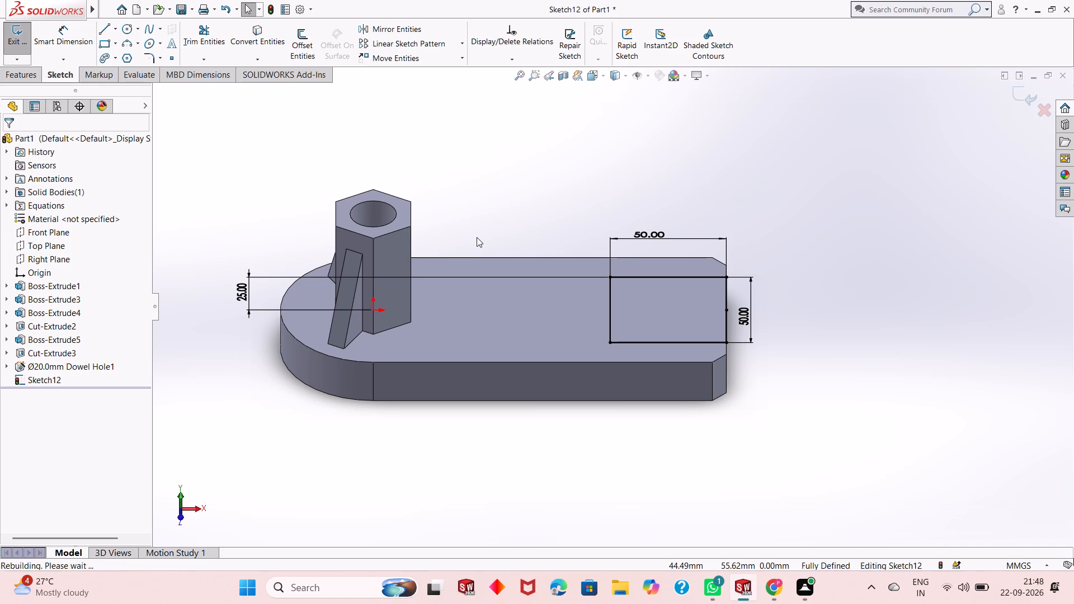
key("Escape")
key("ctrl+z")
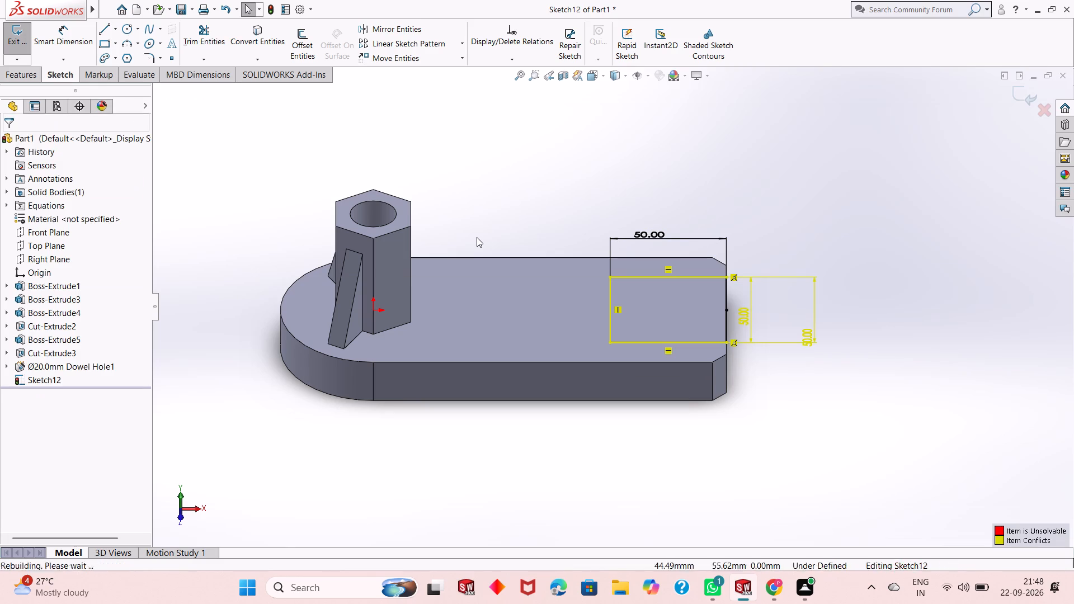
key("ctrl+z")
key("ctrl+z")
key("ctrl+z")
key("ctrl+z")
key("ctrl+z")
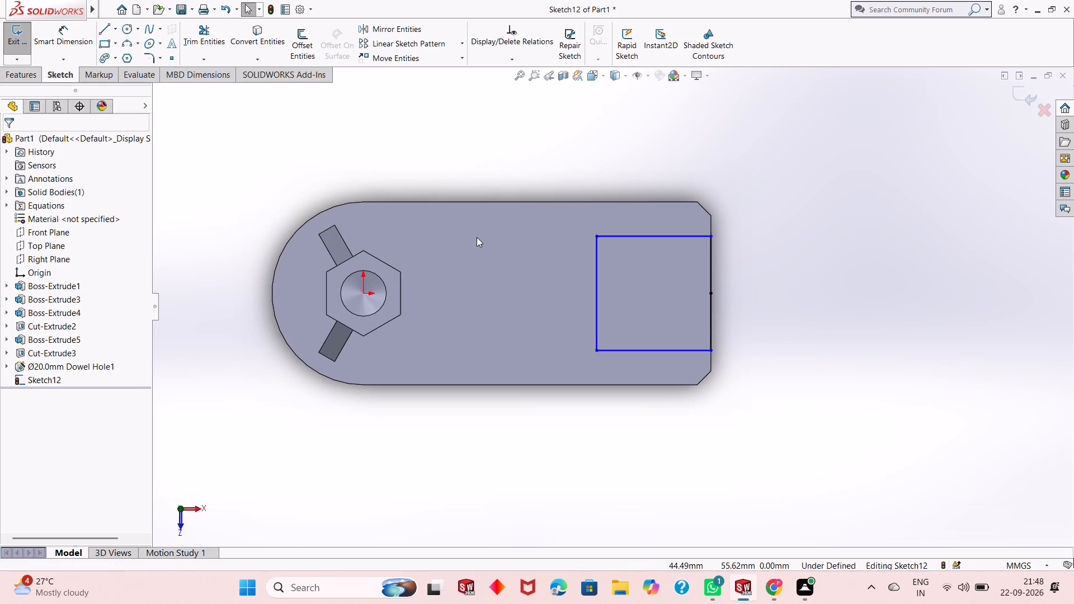
Undo the square sketch on the plate and the dowel hole in the hexagonal boss.
key("ctrl+z")
key("ctrl+z")
key("ctrl+z")
key("ctrl+z")
key("ctrl+z")
key("ctrl+z")
key("ctrl+z")
key("ctrl+z")
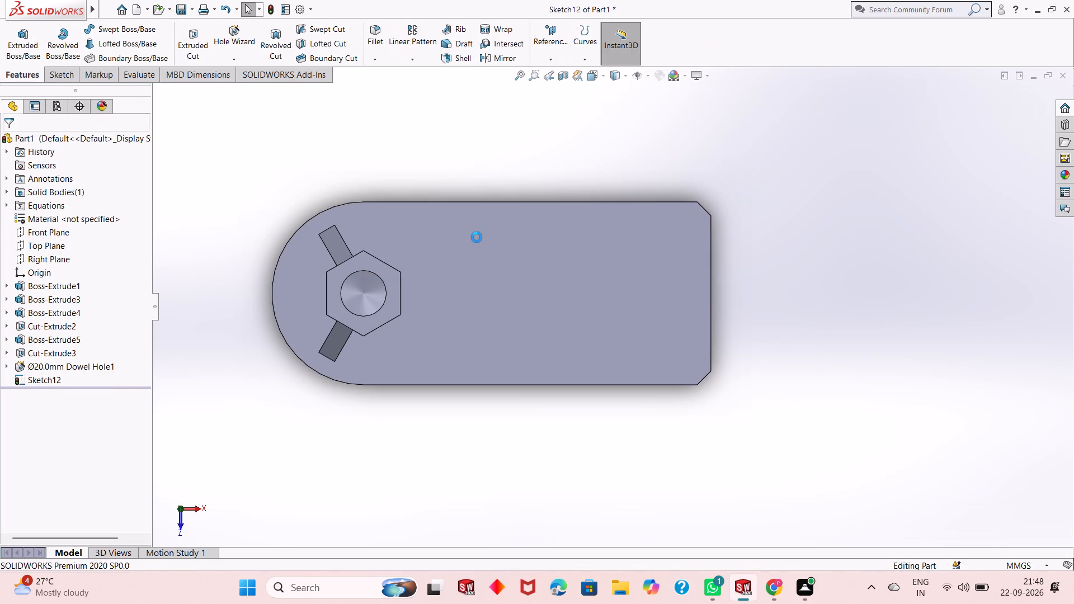
key("ctrl+z")
key("ctrl+z")
key("ctrl+z")
key("ctrl+z")
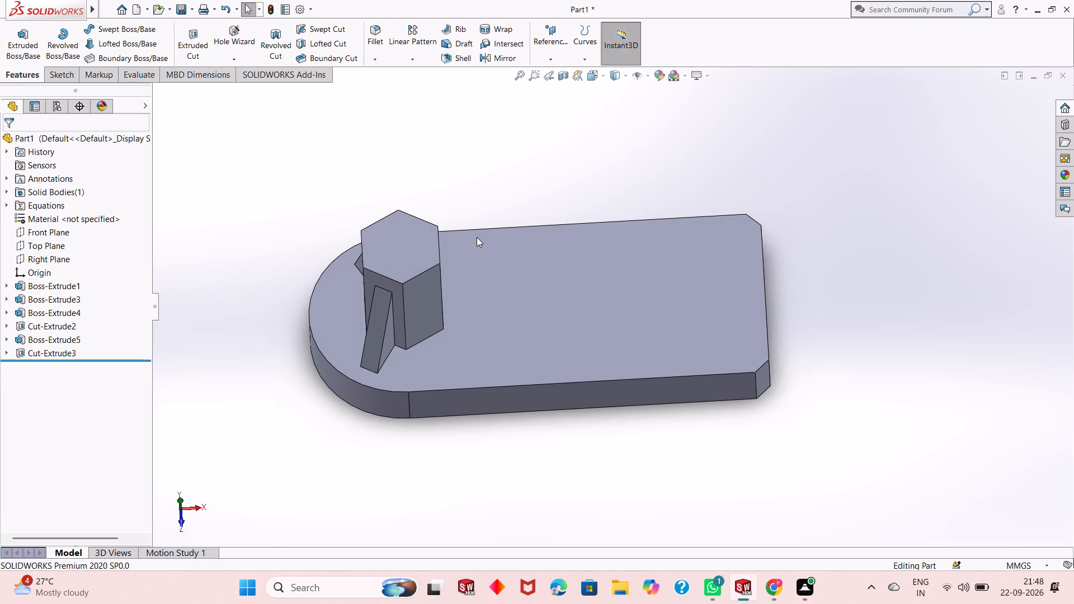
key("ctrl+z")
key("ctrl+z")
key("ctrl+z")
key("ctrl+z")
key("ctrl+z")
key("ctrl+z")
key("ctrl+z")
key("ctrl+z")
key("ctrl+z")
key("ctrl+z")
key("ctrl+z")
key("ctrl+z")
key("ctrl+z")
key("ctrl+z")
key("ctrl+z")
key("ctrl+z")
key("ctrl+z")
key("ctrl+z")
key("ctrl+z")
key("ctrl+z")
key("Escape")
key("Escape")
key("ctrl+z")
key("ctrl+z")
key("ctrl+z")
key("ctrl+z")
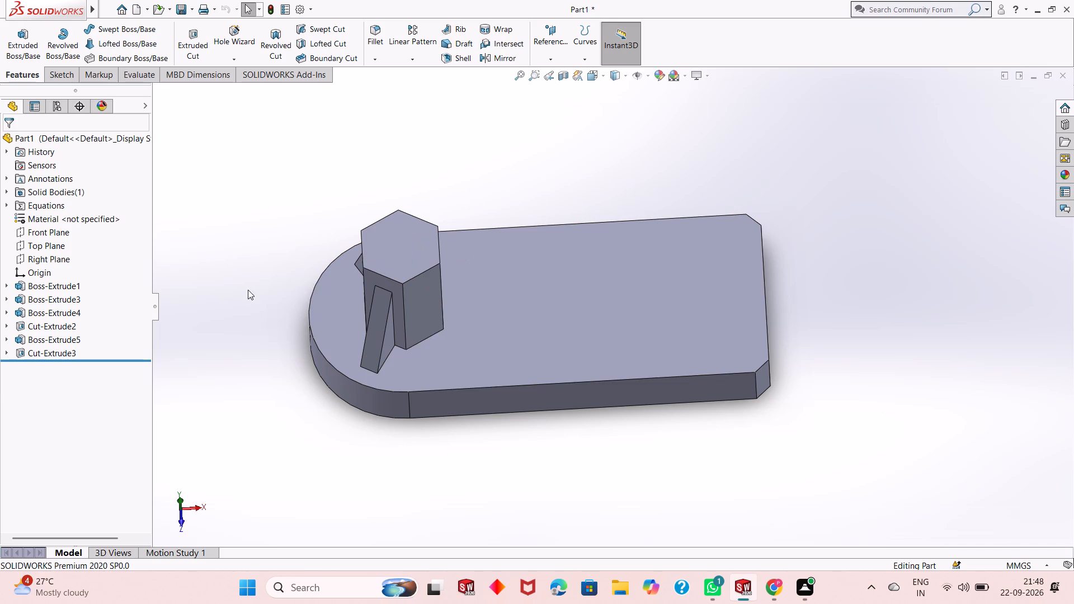
Delete the Cut-Extrude3 feature from the rear rib along with its leftover sketch, Sketch8.
right_click(66, 352)
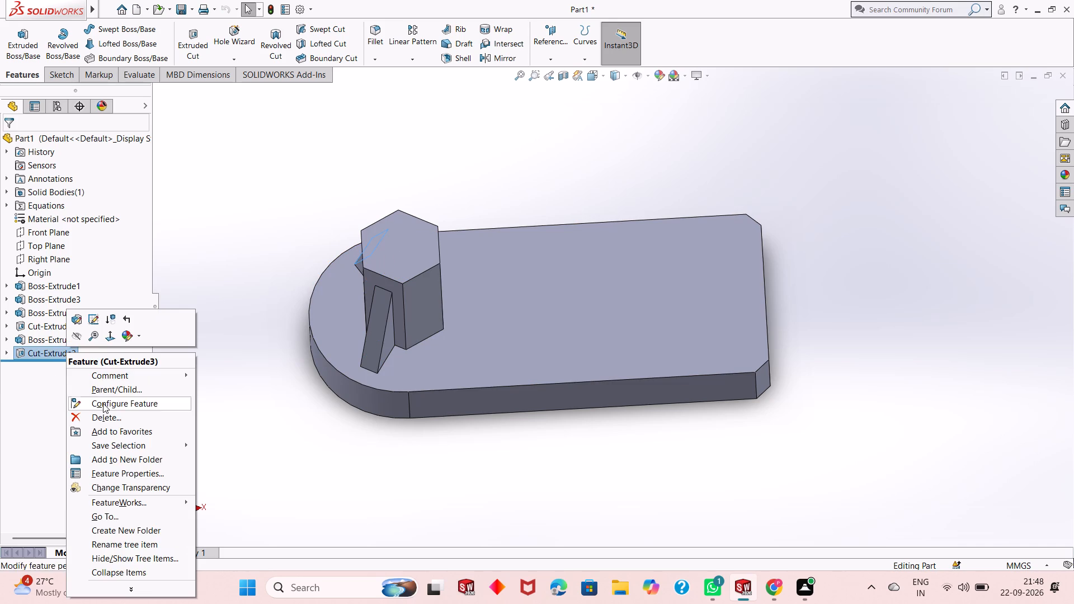
left_click(103, 421)
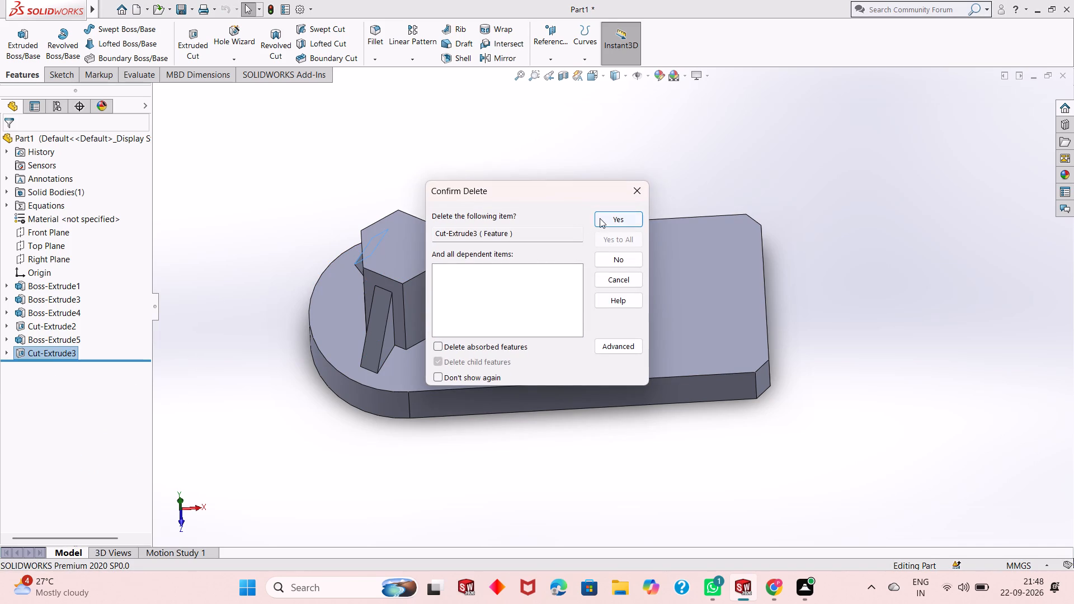
left_click(600, 218)
right_click(33, 350)
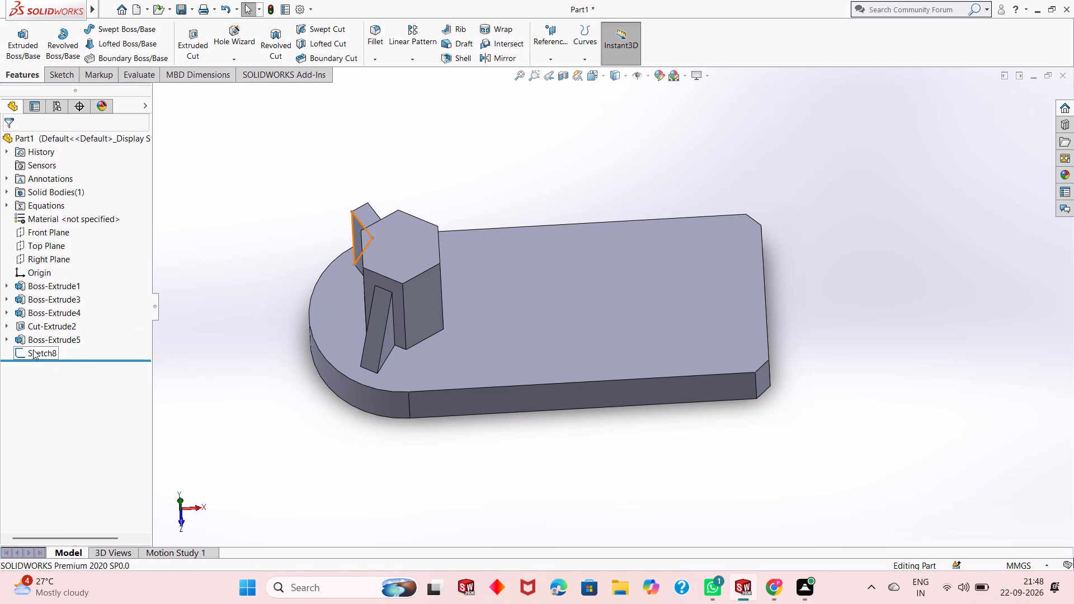
left_click(89, 426)
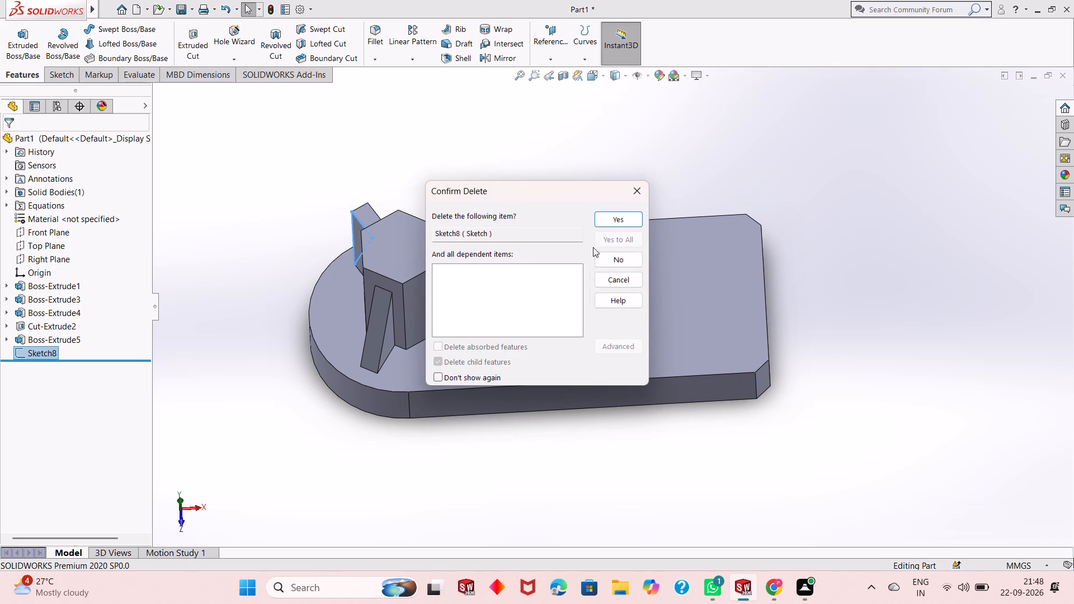
left_click(618, 224)
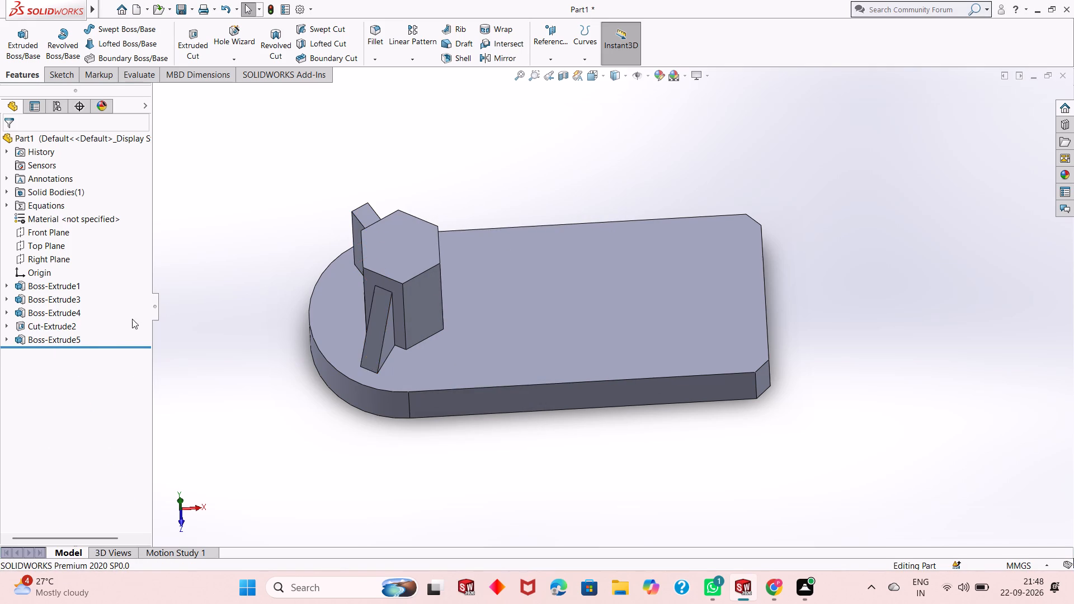
Delete the rear rib's Boss-Extrude5 feature along with its leftover sketch, Sketch7.
right_click(50, 334)
left_click(103, 395)
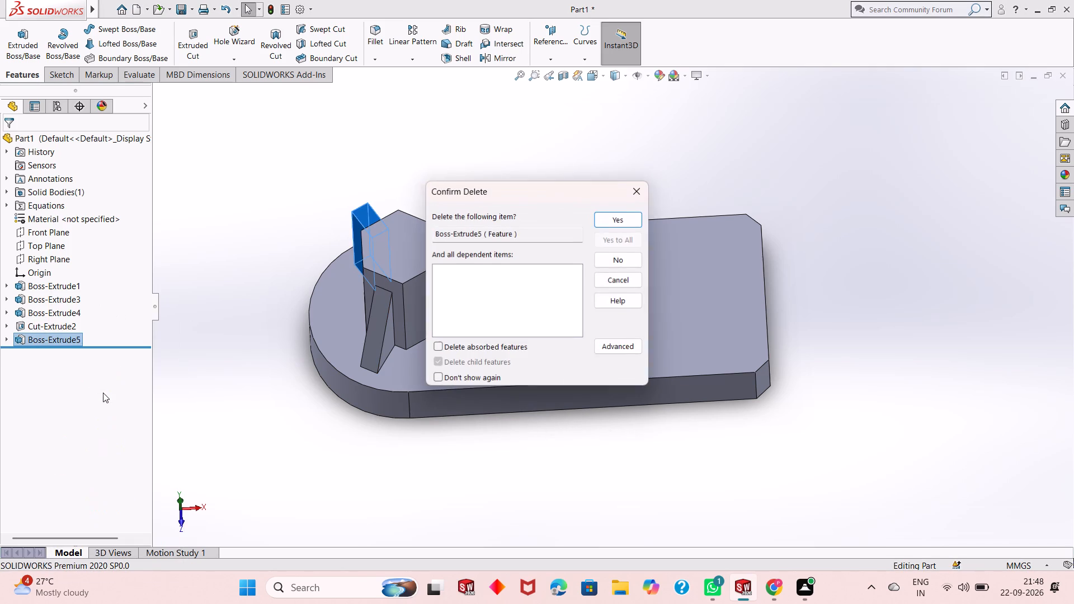
left_click(604, 217)
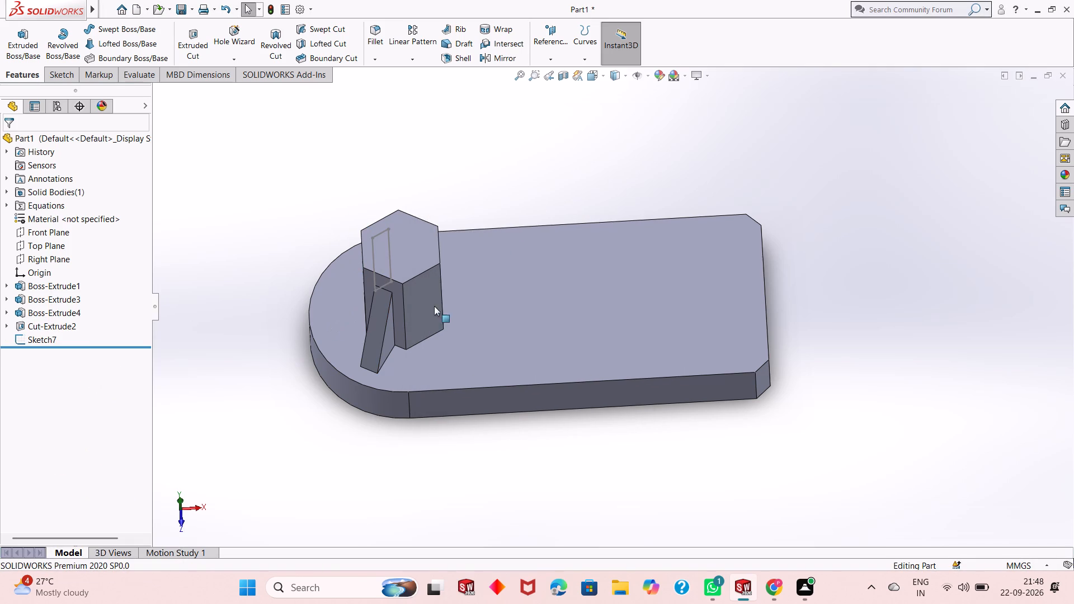
middle_click_drag(432, 287, 514, 289)
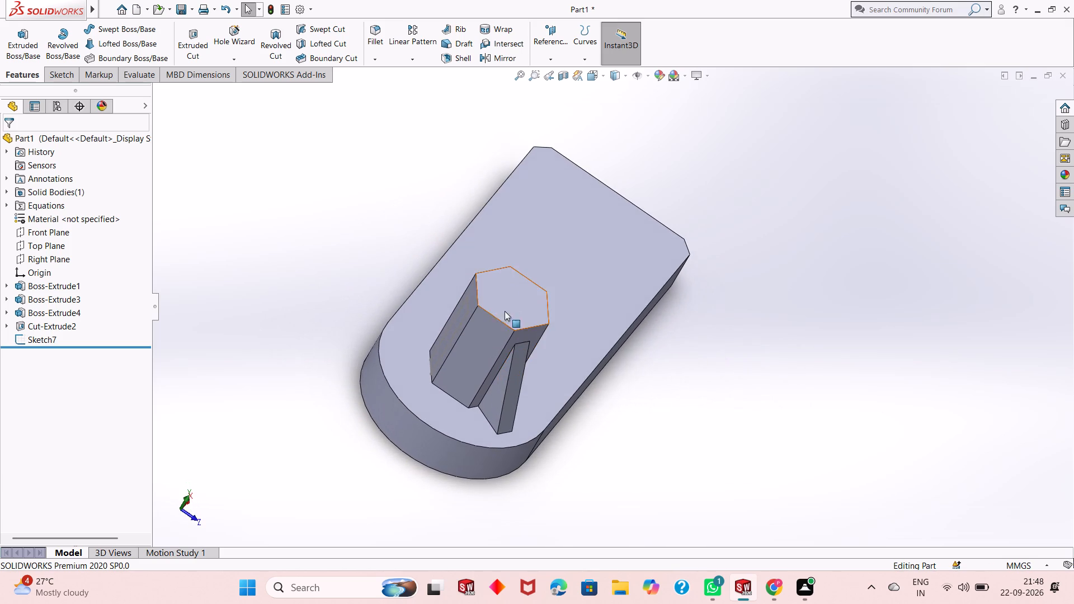
scroll(481, 335, "up", 1)
scroll(478, 331, "down", 3)
scroll(531, 306, "down", 4)
scroll(527, 304, "up", 6)
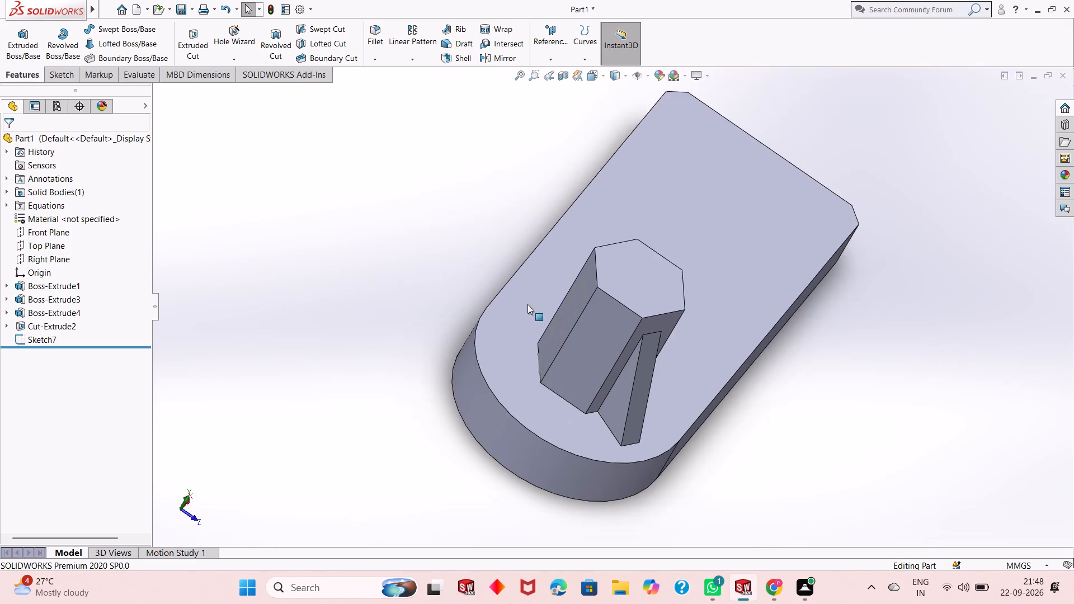
middle_click_drag(659, 329, 673, 274)
scroll(588, 293, "down", 2)
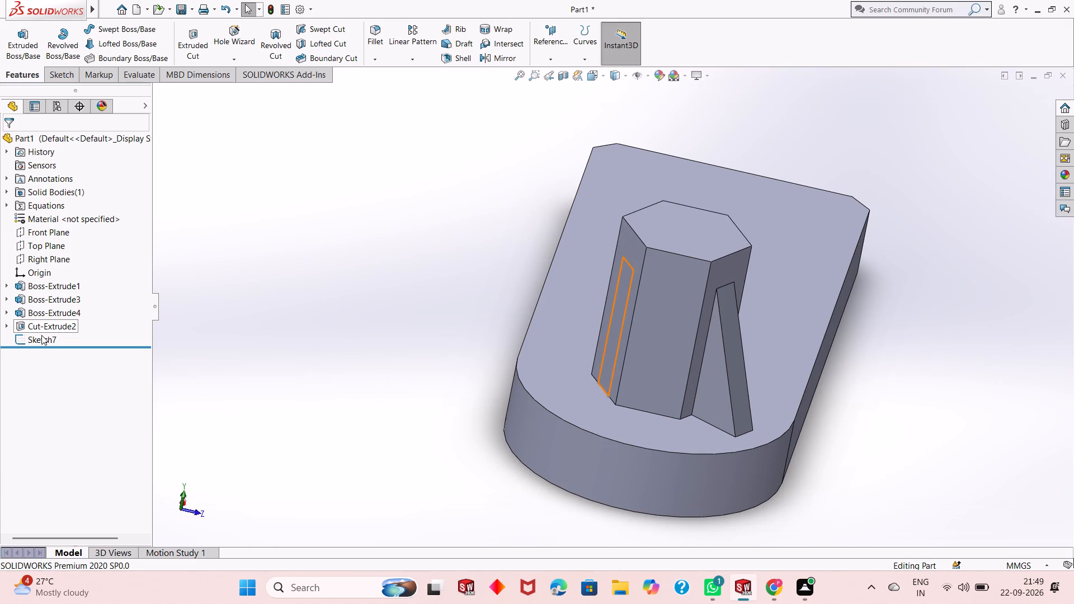
right_click(41, 335)
left_click(78, 411)
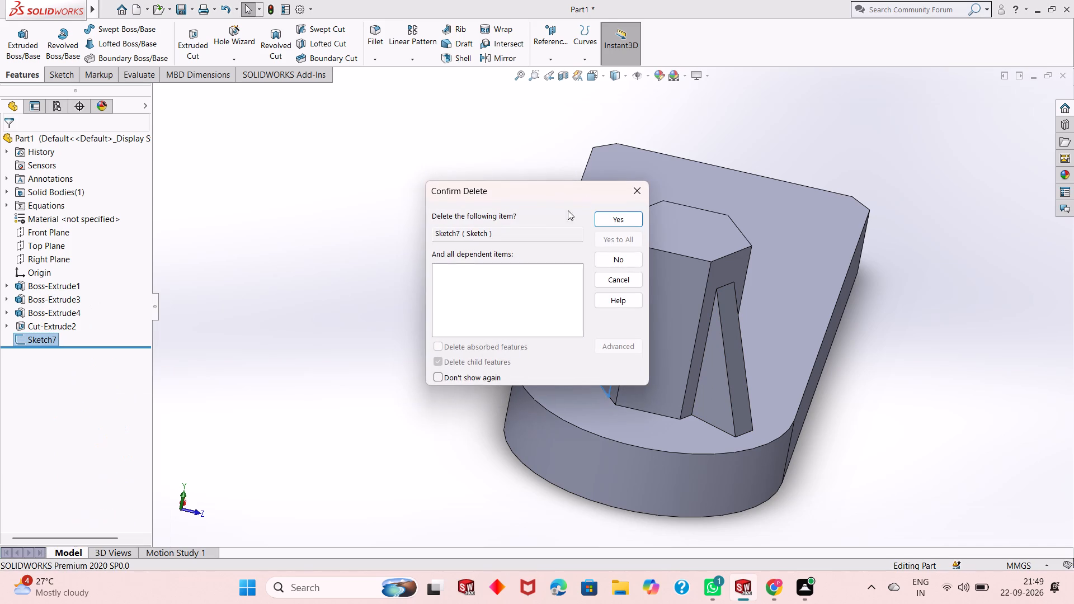
left_click(624, 215)
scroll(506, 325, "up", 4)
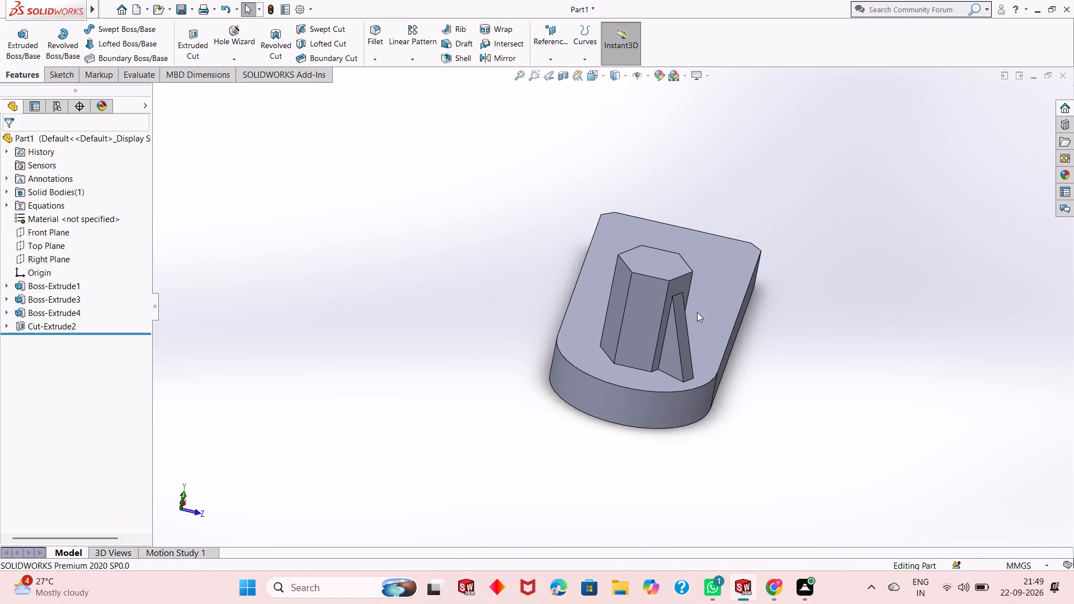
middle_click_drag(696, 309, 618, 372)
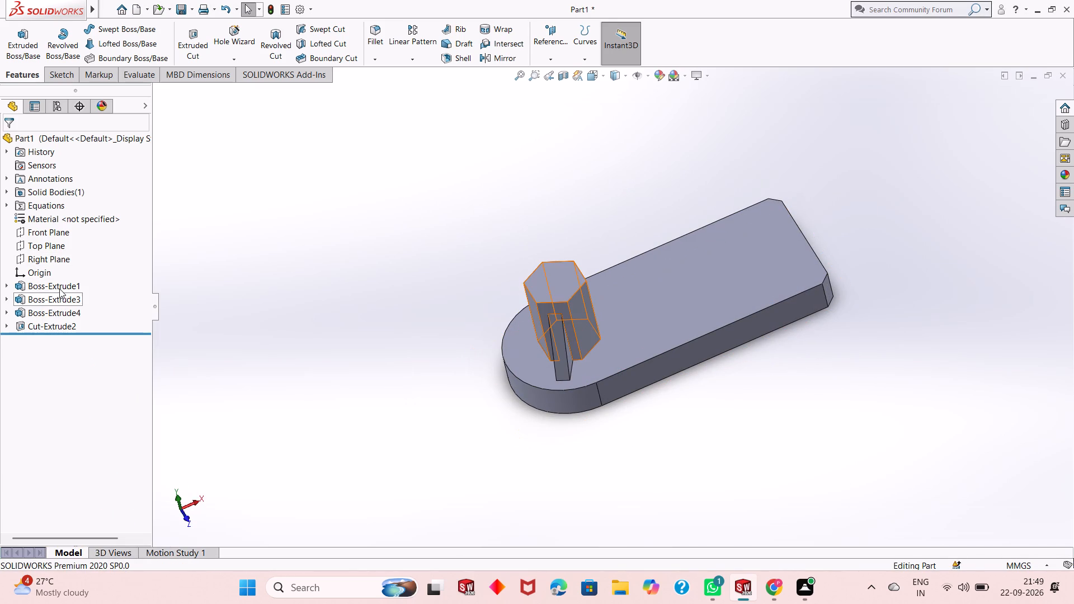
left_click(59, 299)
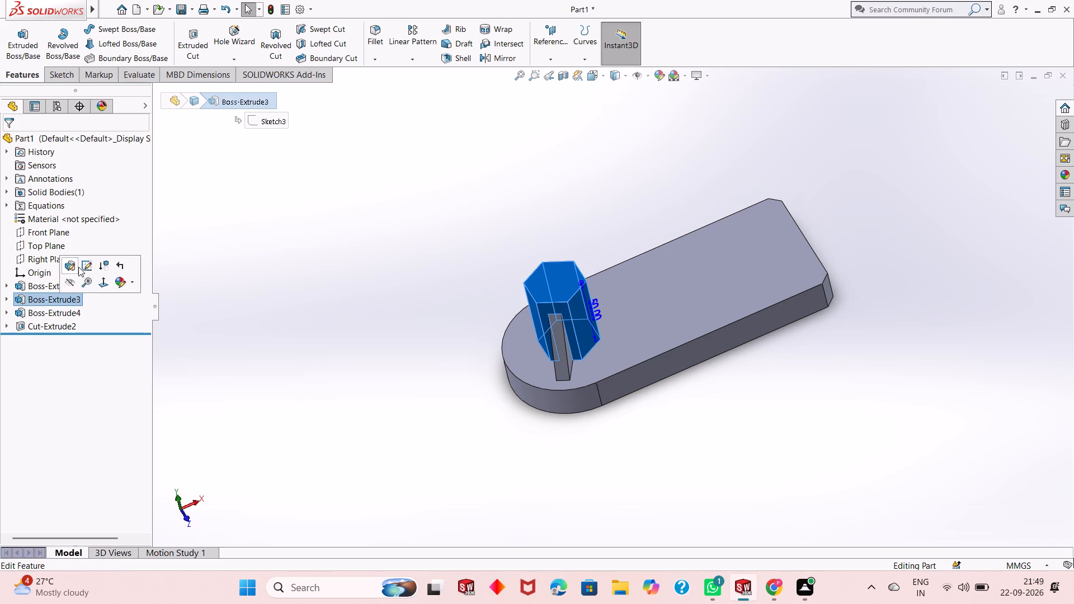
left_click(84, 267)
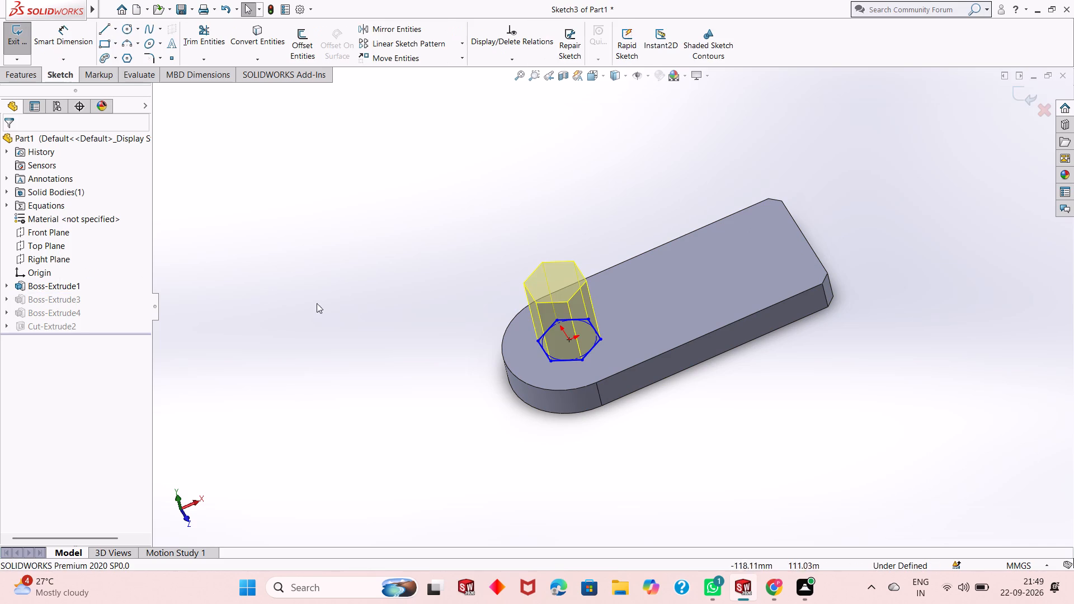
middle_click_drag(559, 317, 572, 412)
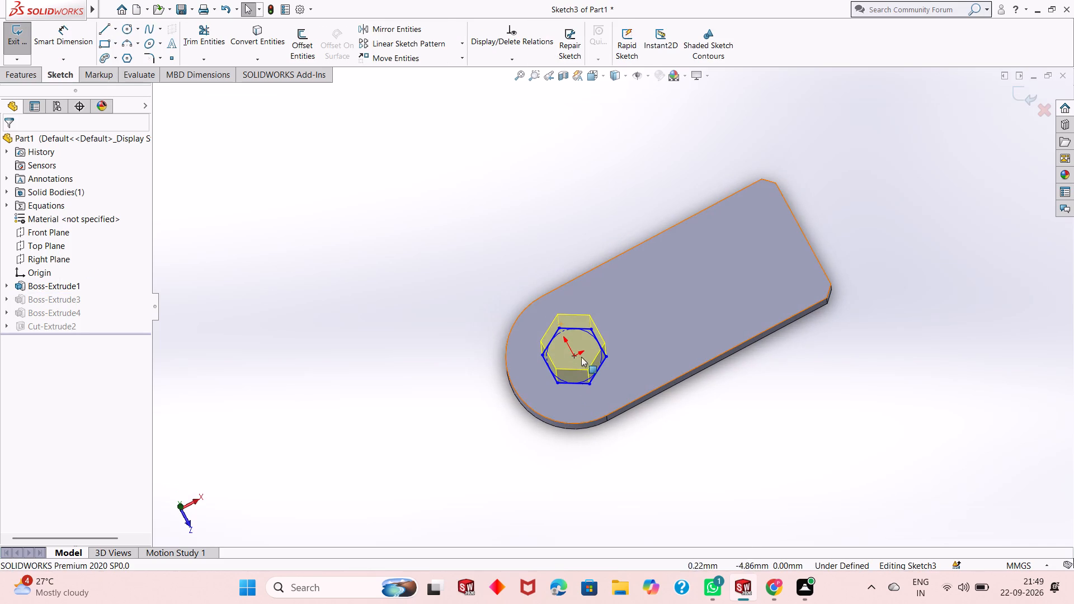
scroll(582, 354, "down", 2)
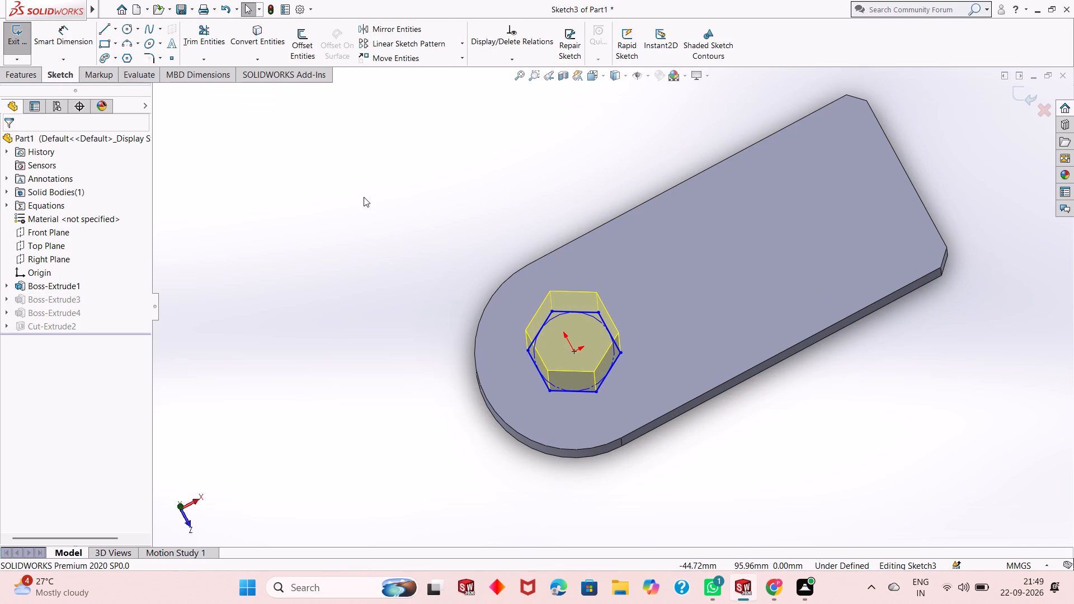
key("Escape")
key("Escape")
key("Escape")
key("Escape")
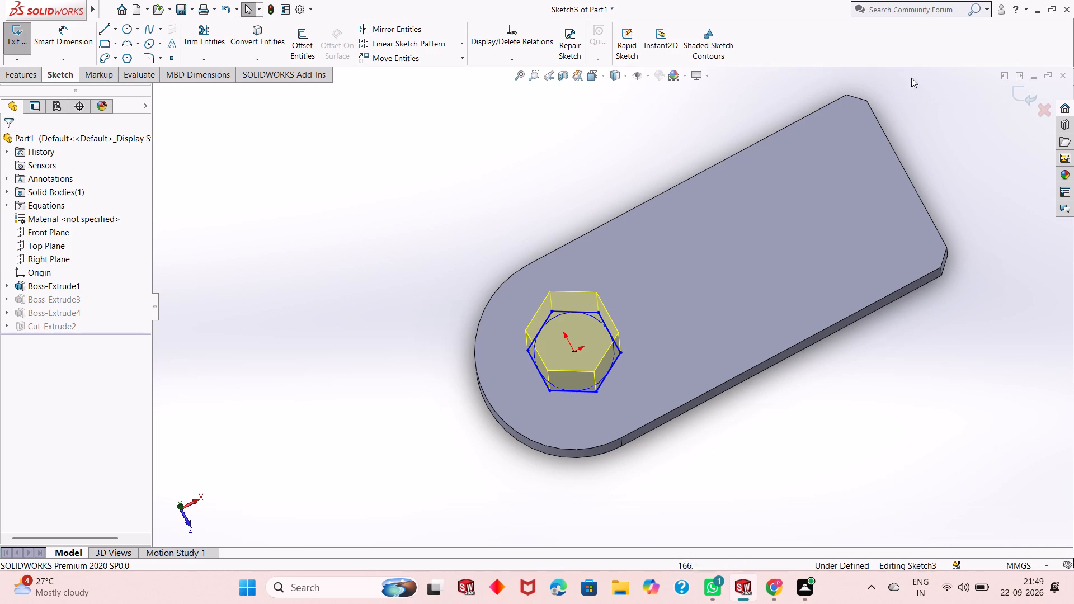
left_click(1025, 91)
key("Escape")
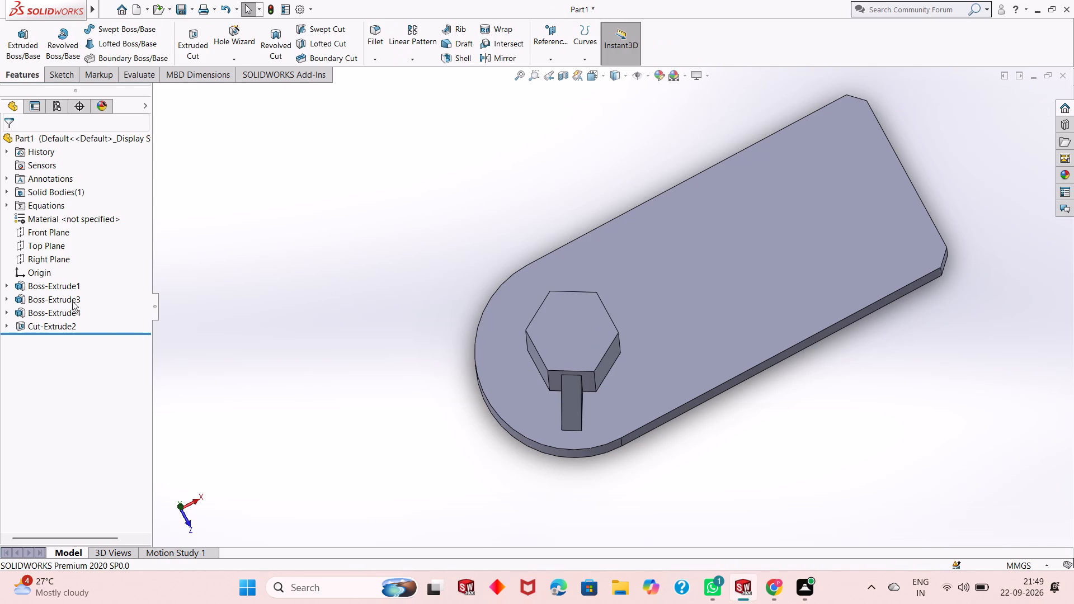
Edit the hexagonal boss's sketch and dimension the hexagon's inscribed construction circle at 40 mm diameter.
left_click(60, 301)
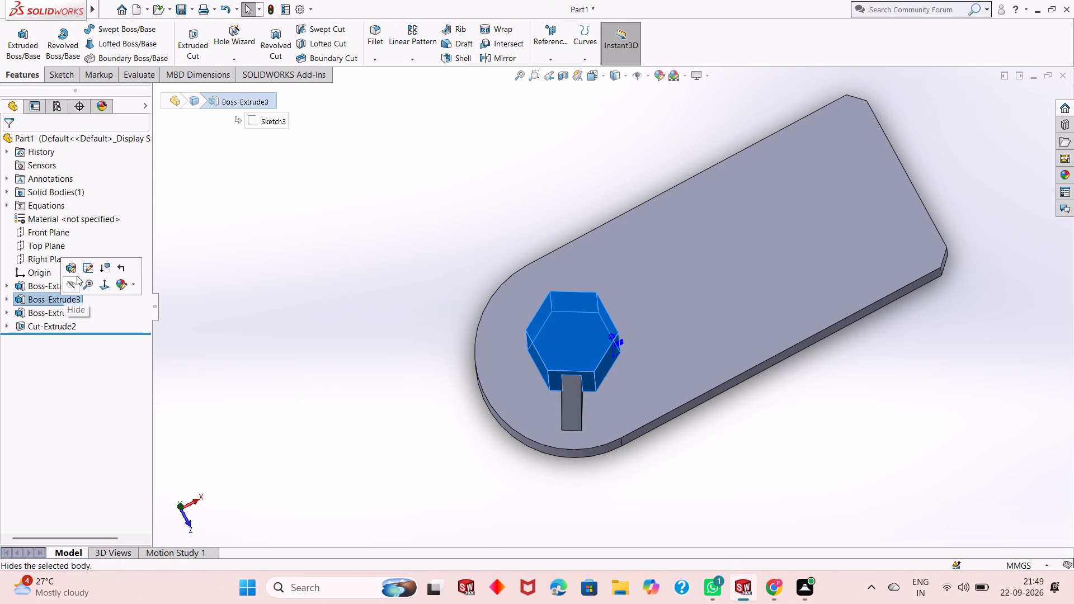
left_click(84, 271)
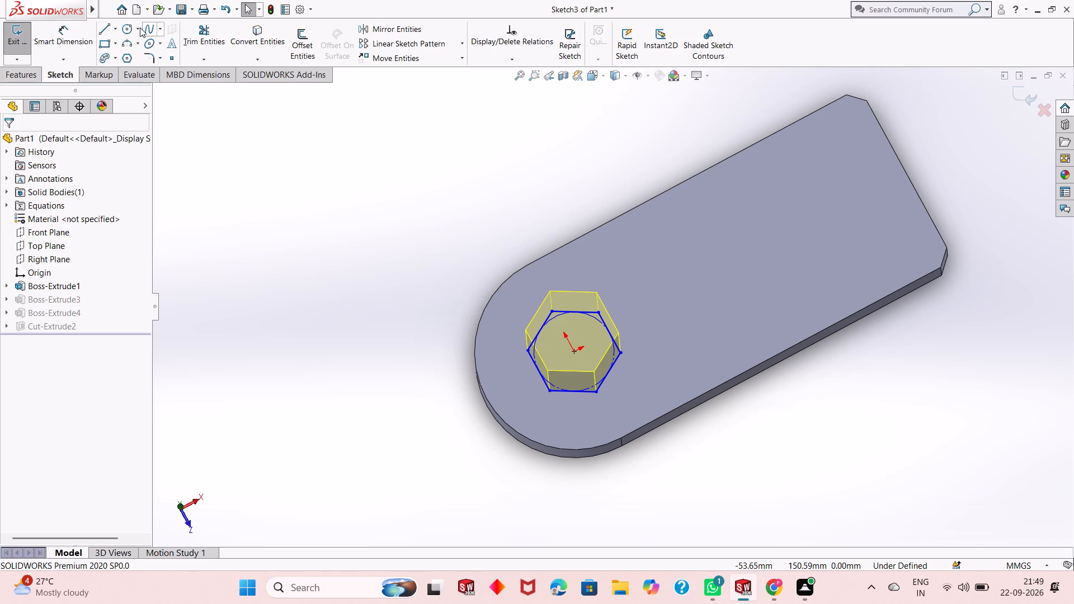
left_click(68, 45)
scroll(658, 330, "down", 3)
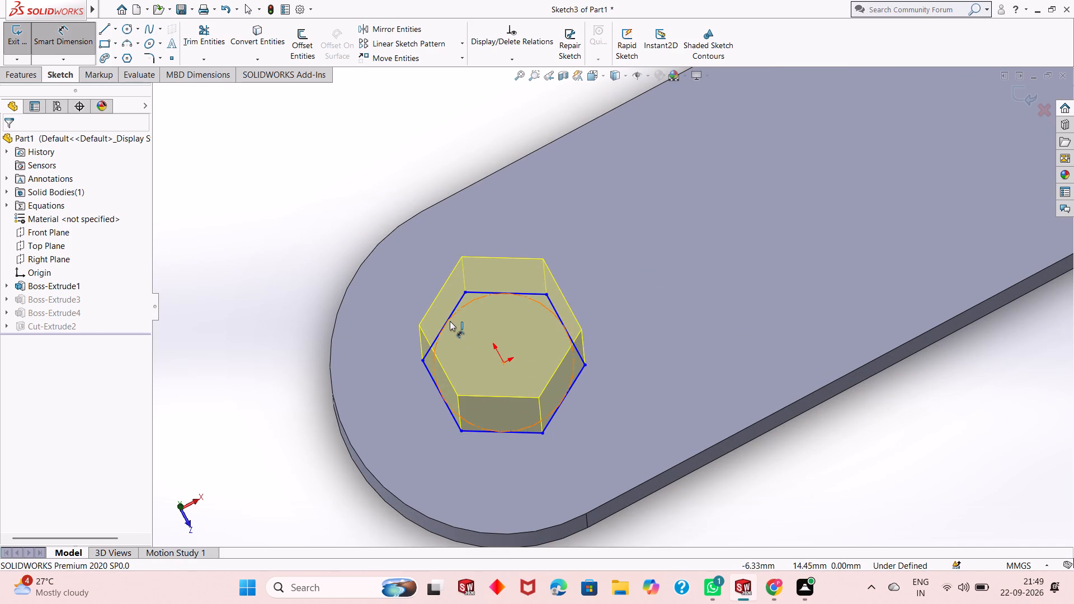
left_click(463, 310)
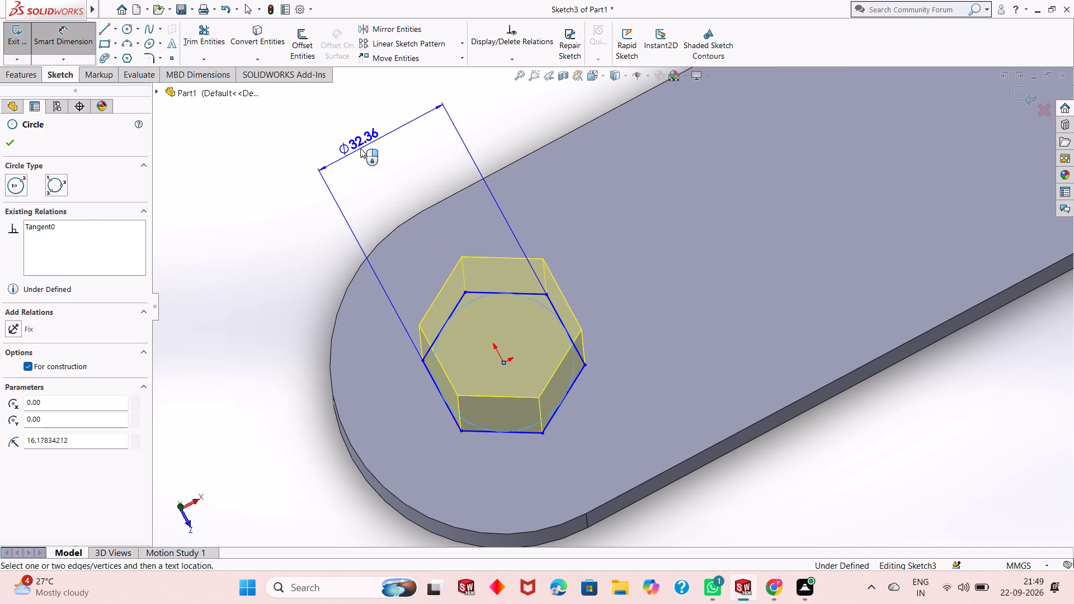
left_click(360, 148)
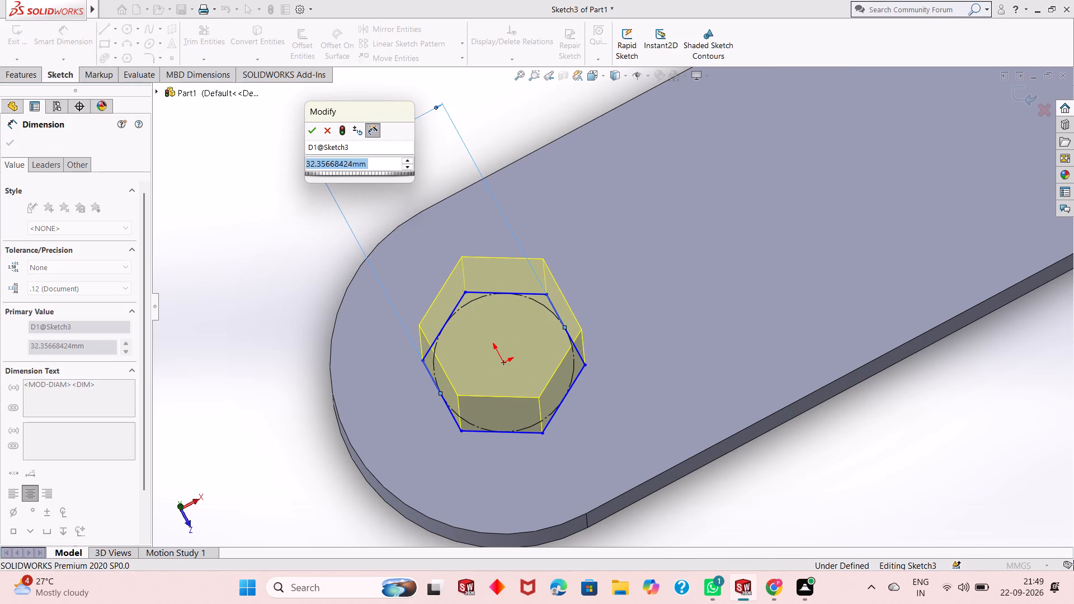
type("40")
key("Return")
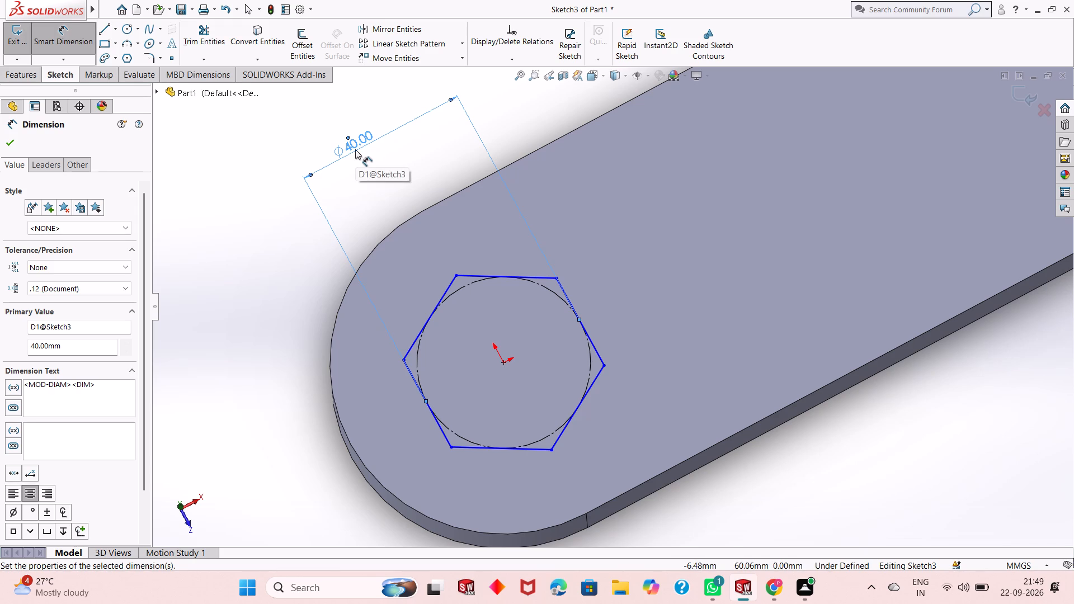
Set the hexagon's inscribed circle diameter to 45 mm and exit the sketch to rebuild the boss.
double_click(355, 149)
type("45")
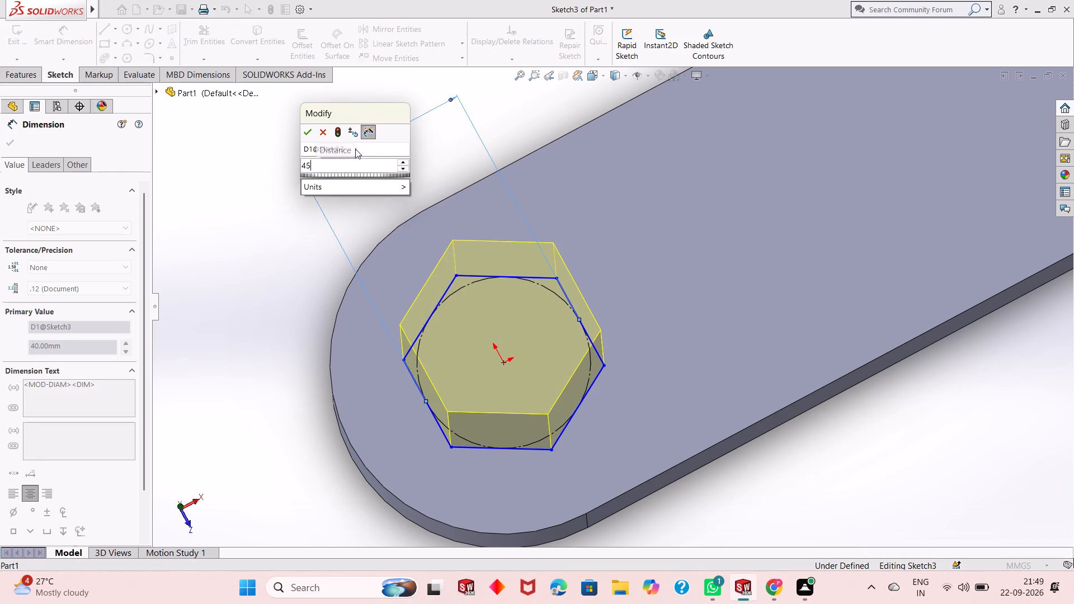
key("Return")
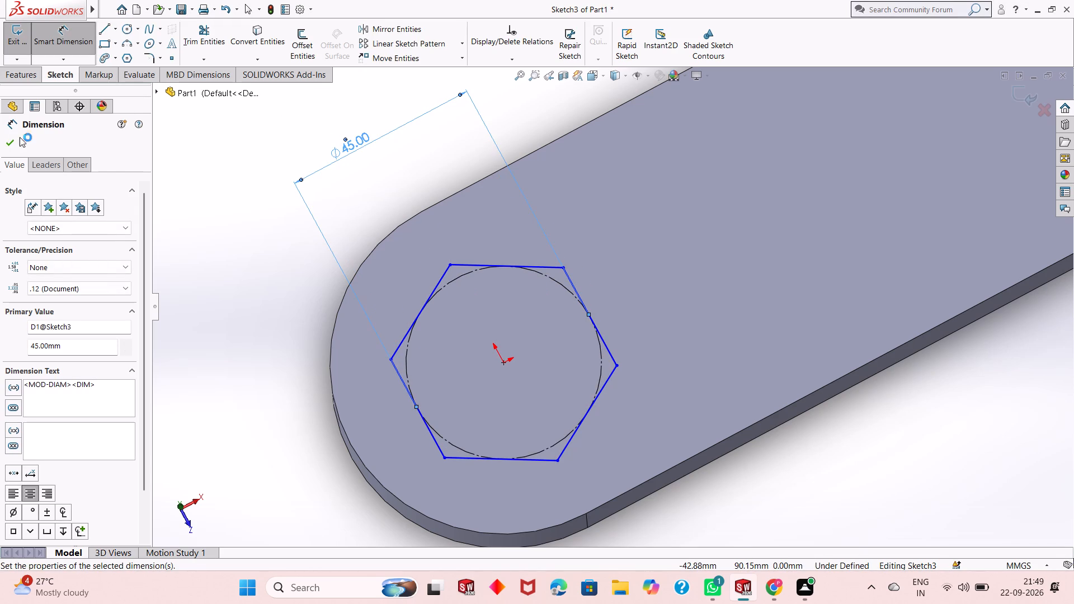
left_click(14, 140)
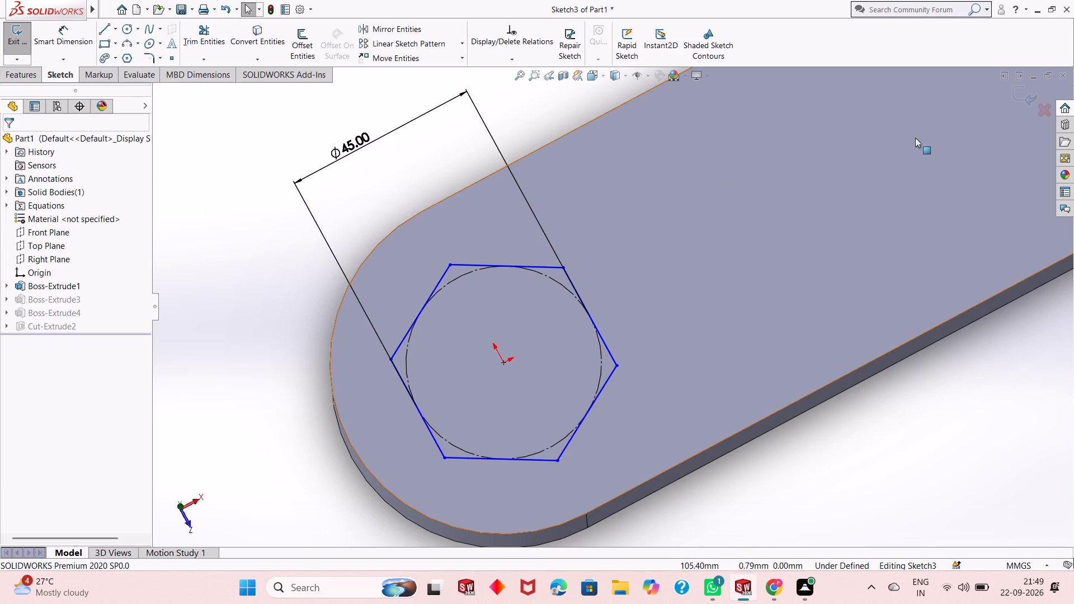
left_click(1025, 95)
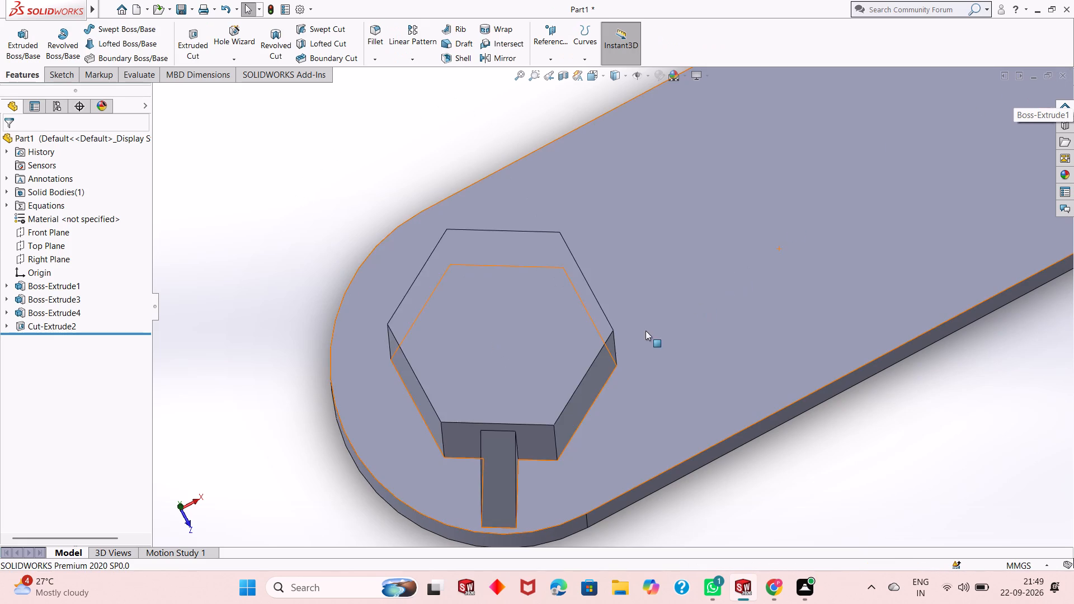
Examine the resized hexagonal boss and how the remaining rib meets it and the plate from several angles.
scroll(537, 353, "up", 2)
middle_click_drag(566, 426, 553, 327)
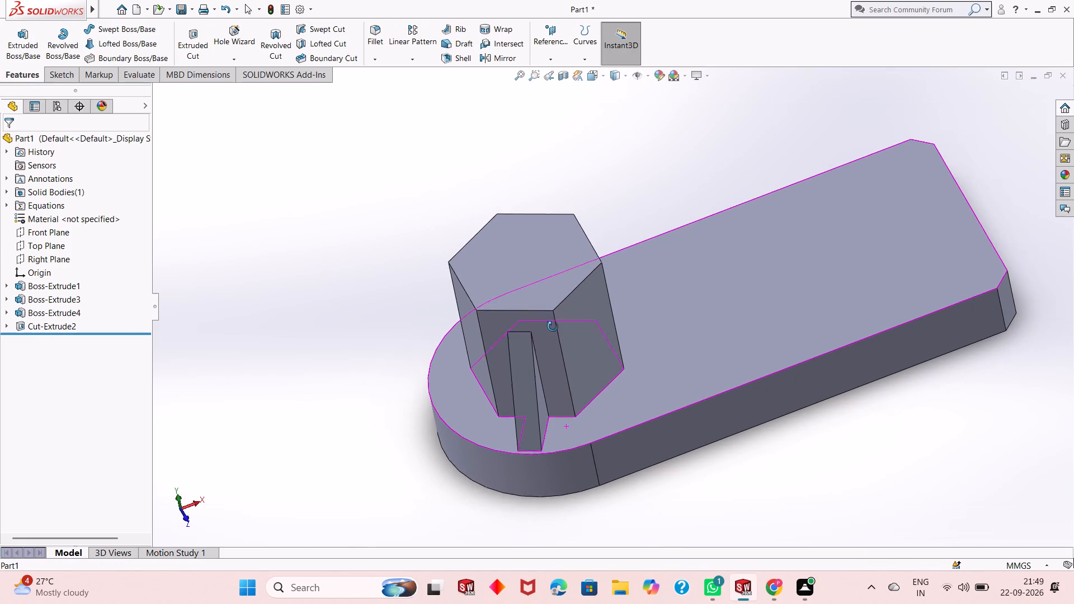
middle_click_drag(553, 327, 554, 333)
scroll(555, 374, "down", 1)
scroll(555, 374, "up", 2)
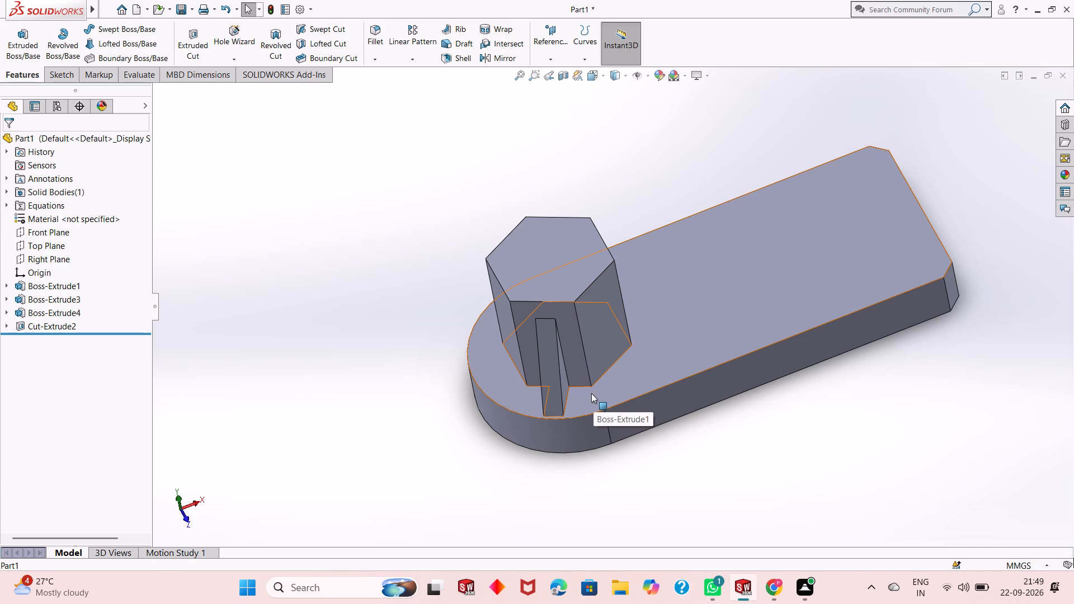
middle_click_drag(568, 433, 500, 411)
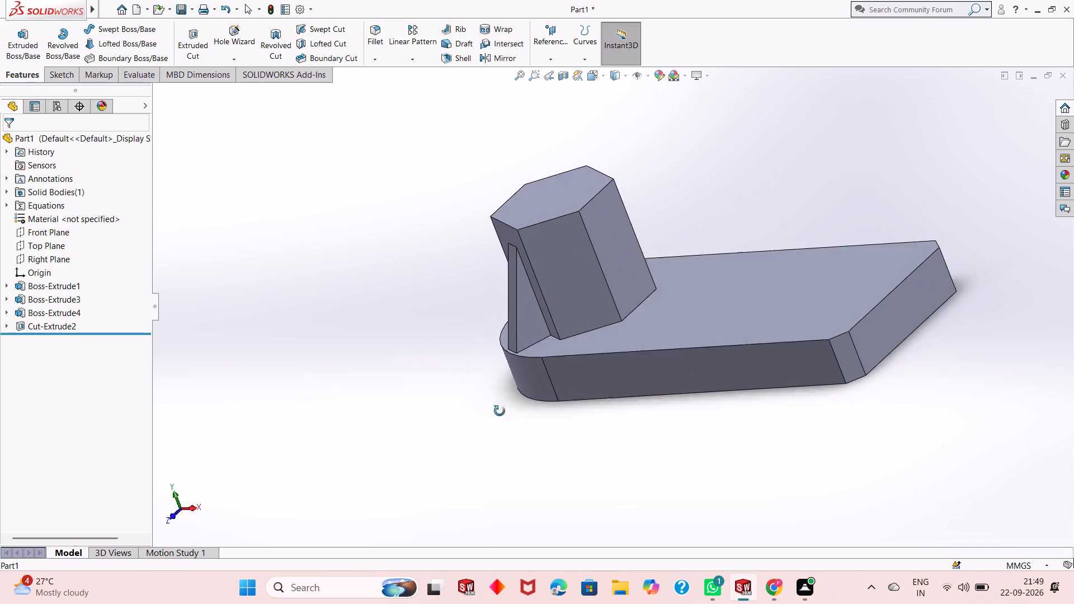
middle_click_drag(500, 411, 503, 423)
scroll(568, 315, "down", 4)
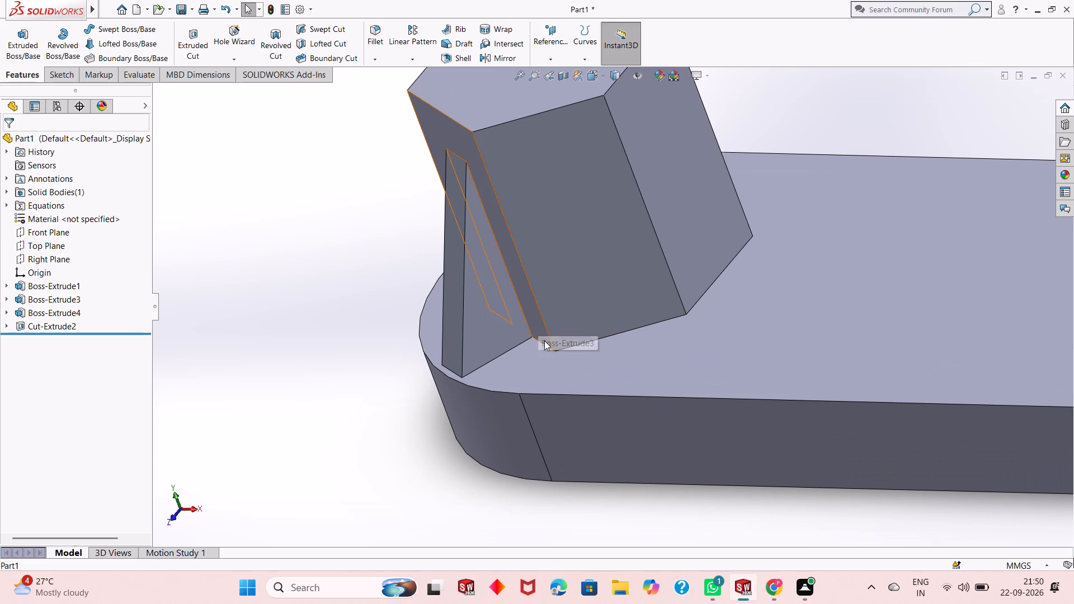
middle_click_drag(544, 341, 676, 310)
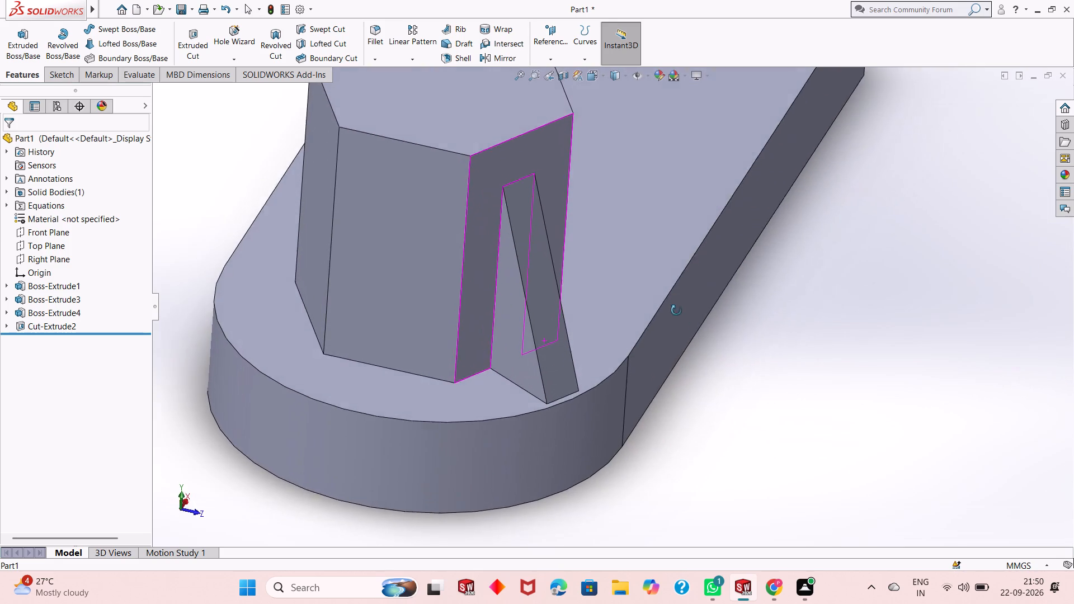
middle_click_drag(676, 310, 677, 390)
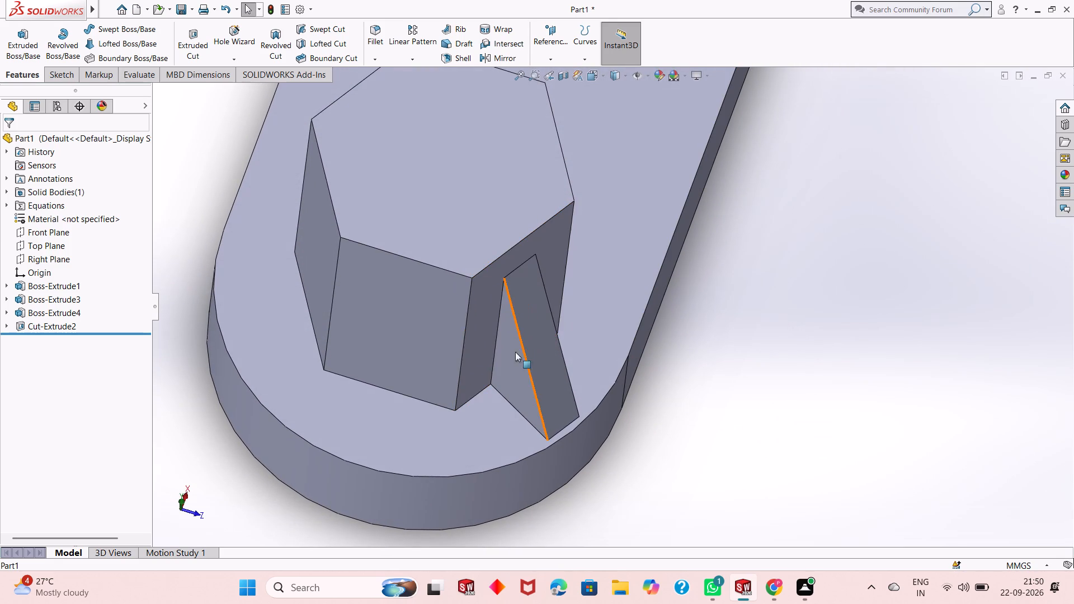
Return to the hexagonal boss's sketch, set the inscribed circle diameter to 42 mm and exit the sketch to rebuild.
middle_click_drag(523, 364, 596, 214)
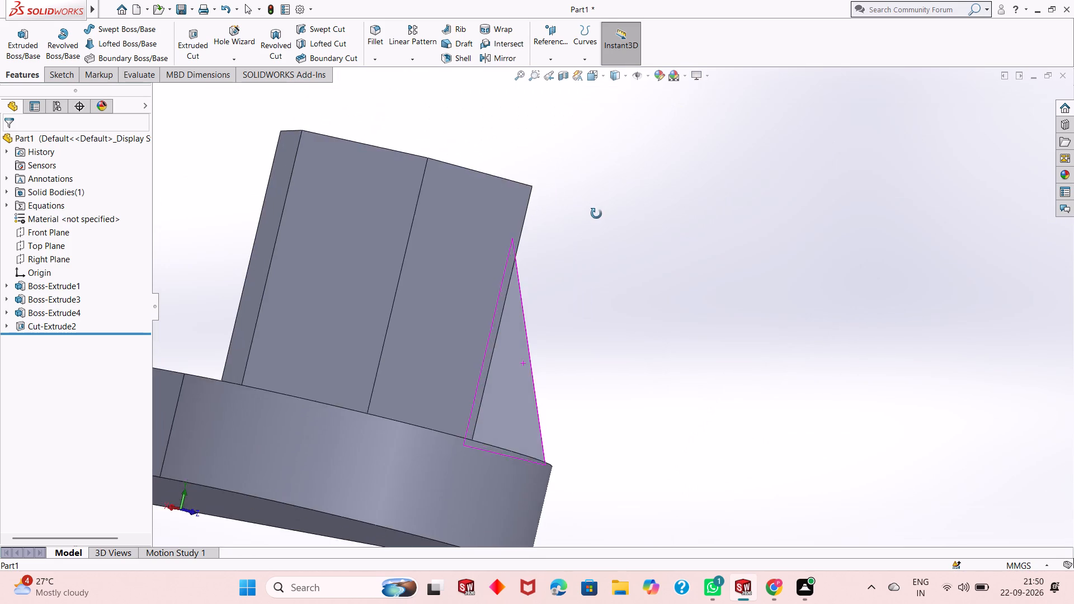
middle_click_drag(596, 214, 524, 397)
scroll(524, 394, "up", 2)
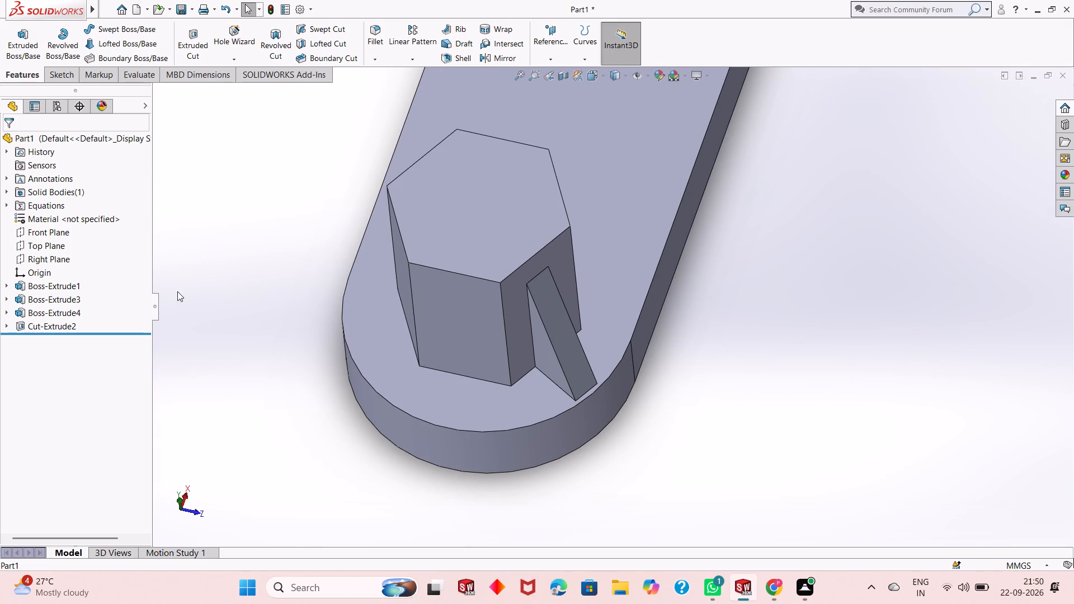
key("ctrl+z")
double_click(262, 282)
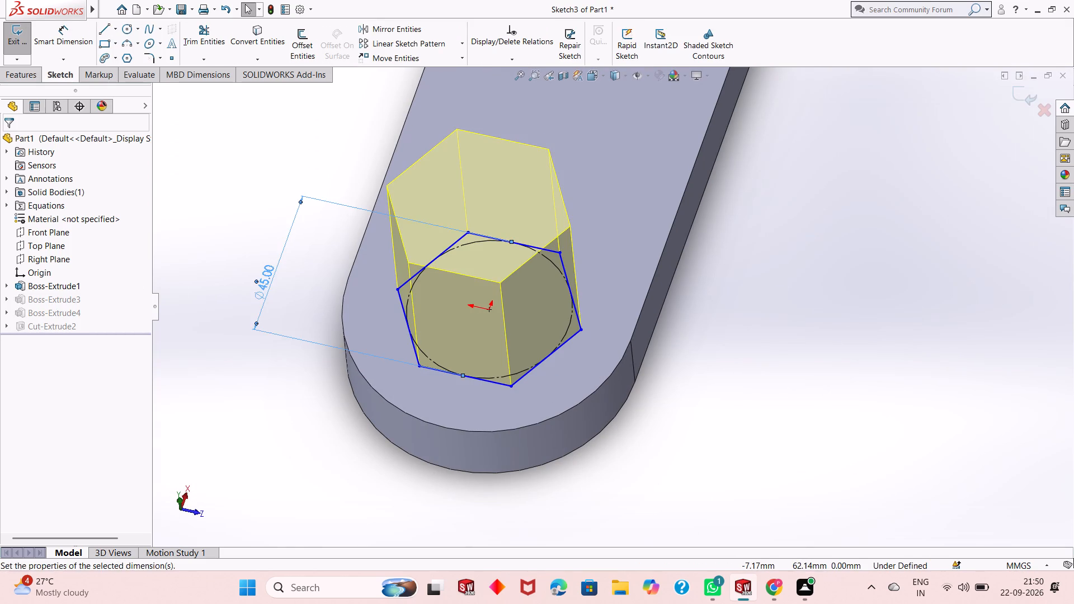
type("42")
key("Return")
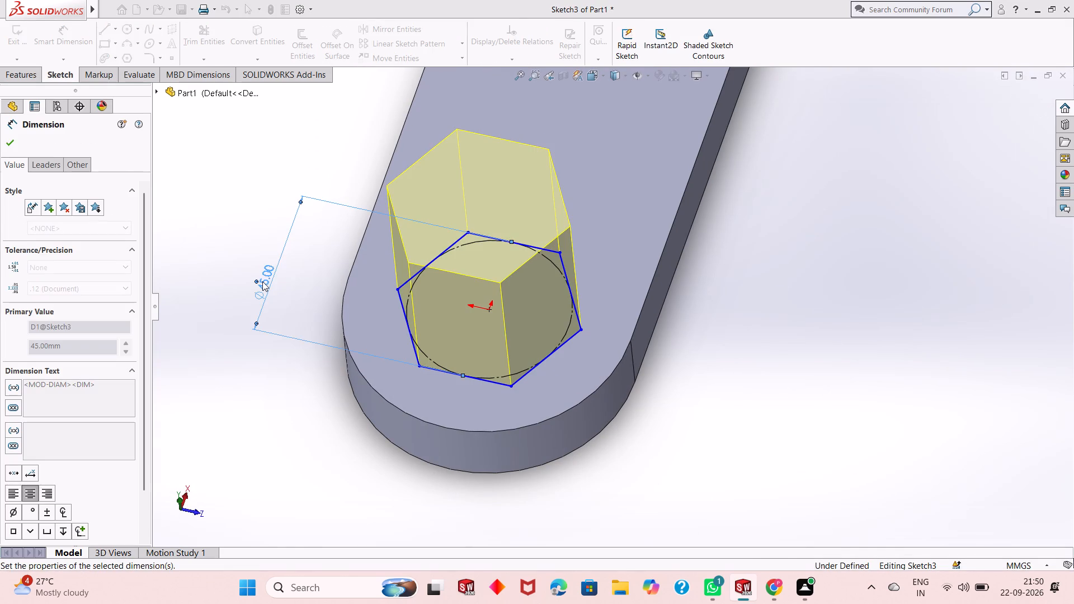
left_click(10, 145)
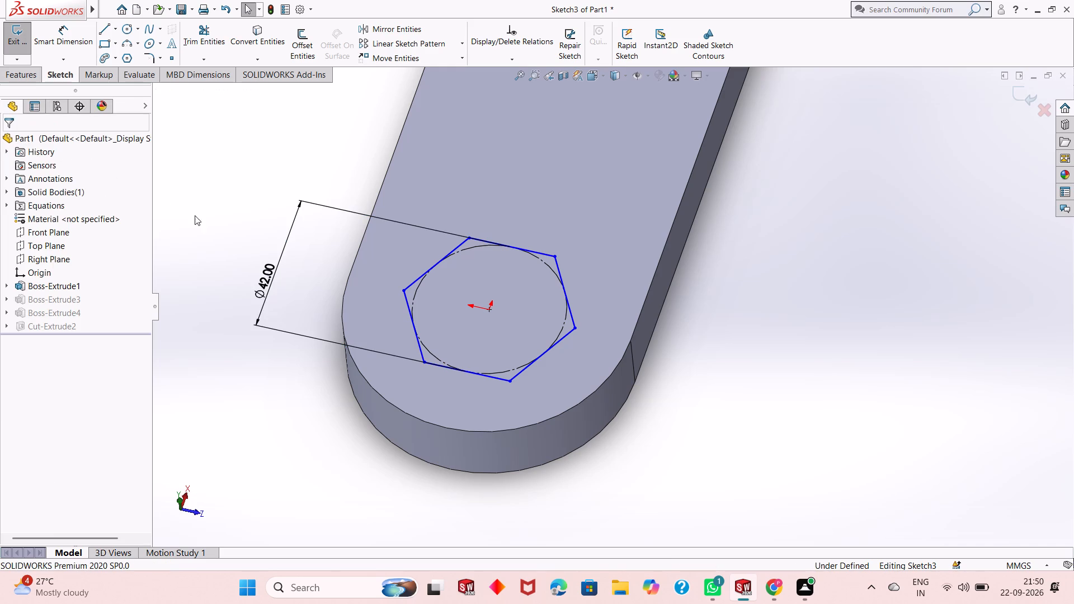
left_click(1019, 94)
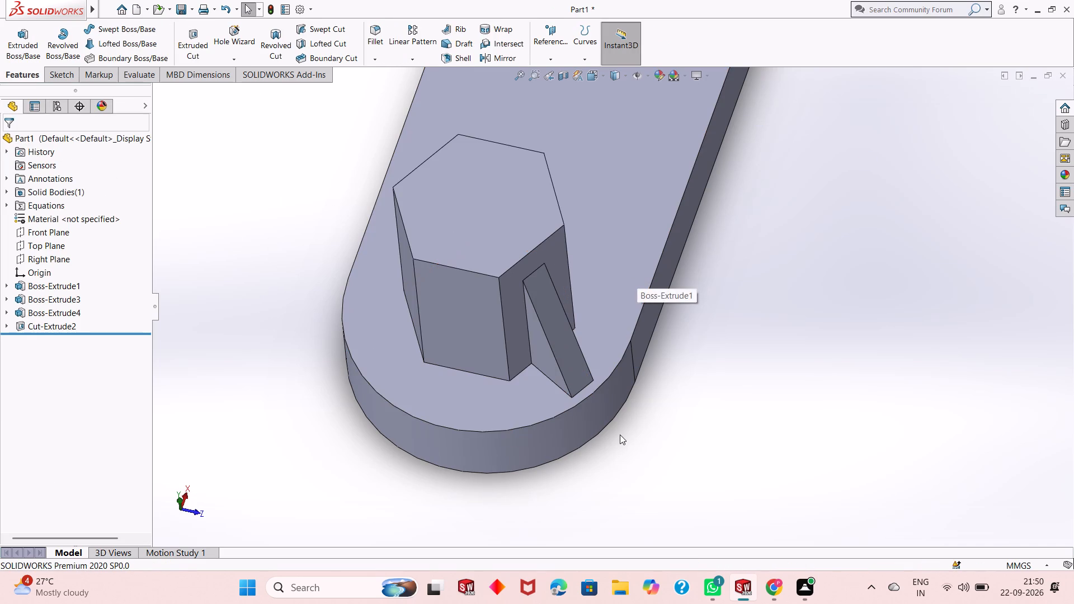
Start a sketch on the boss's end side face and draw a narrow upright rectangle about 40 mm tall, standing on the plate.
middle_click_drag(620, 435, 694, 337)
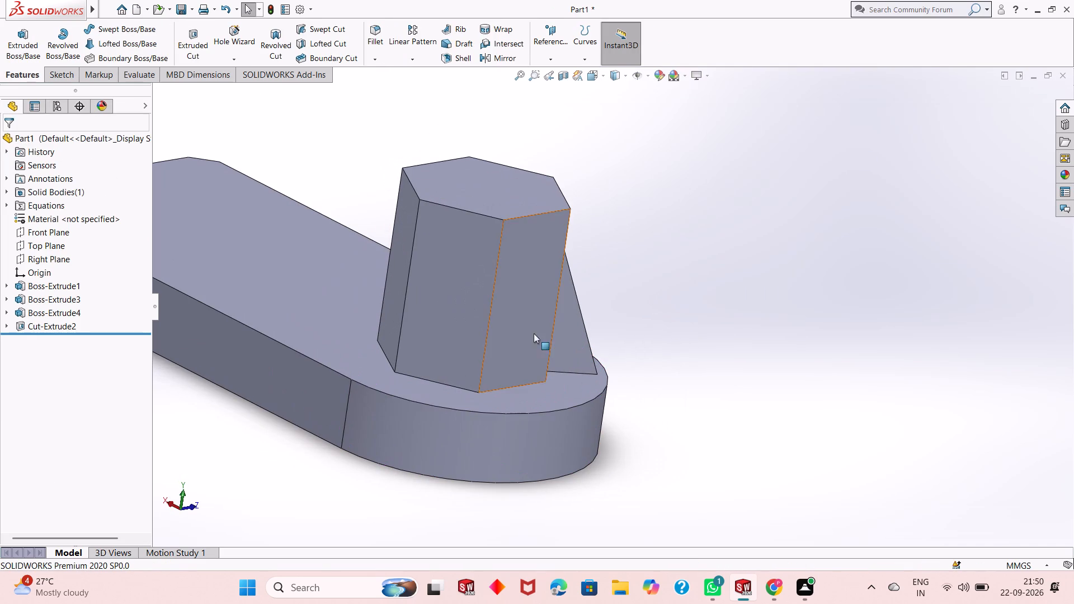
left_click(475, 296)
left_click(524, 260)
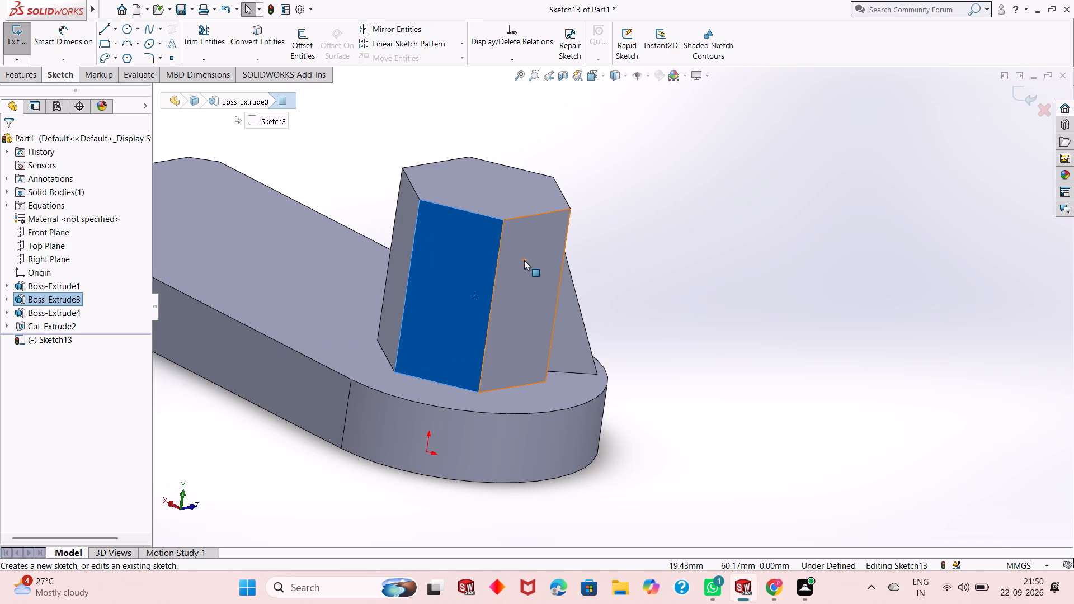
key("ctrl+8")
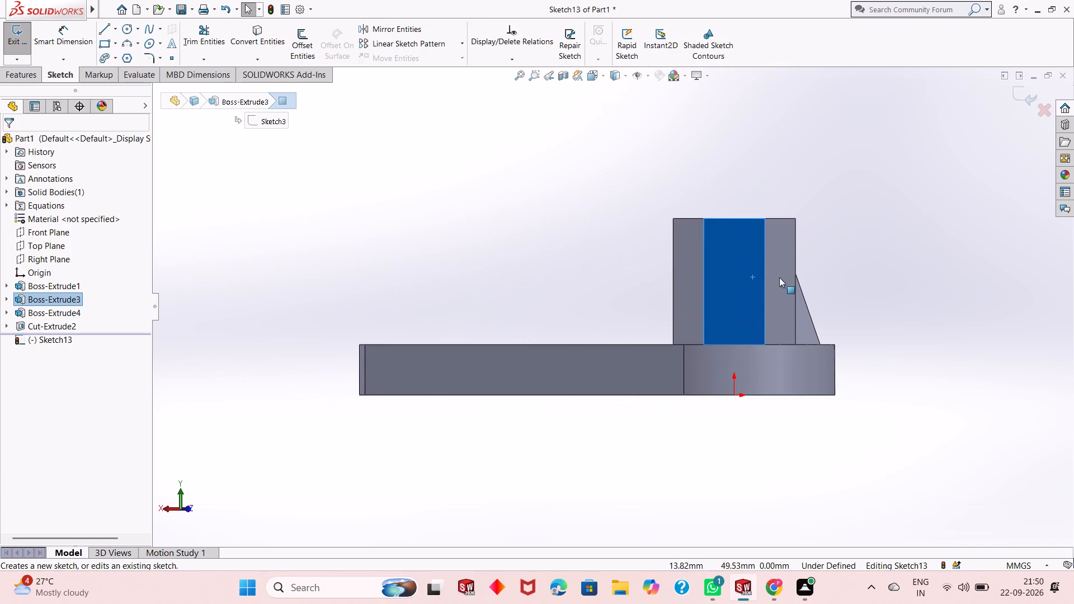
scroll(784, 283, "down", 3)
key("Escape")
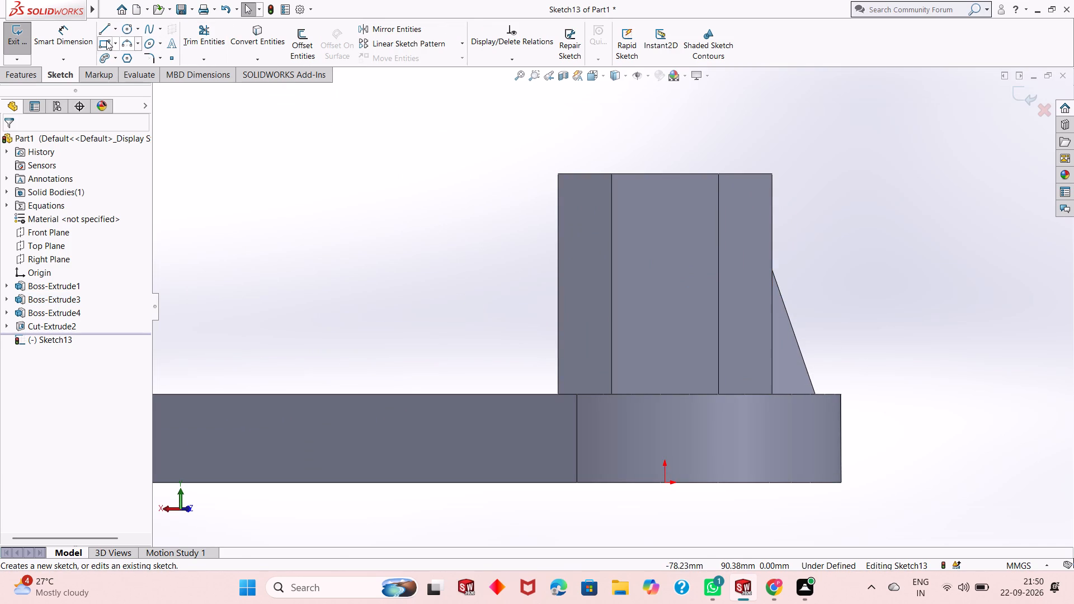
left_click(106, 41)
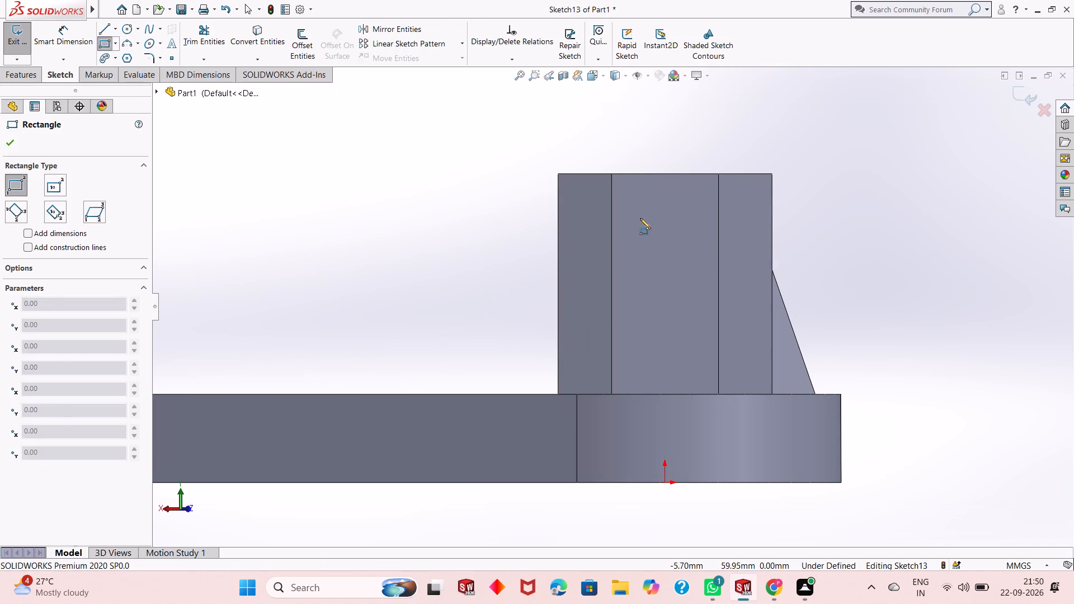
left_click(640, 218)
left_click(677, 393)
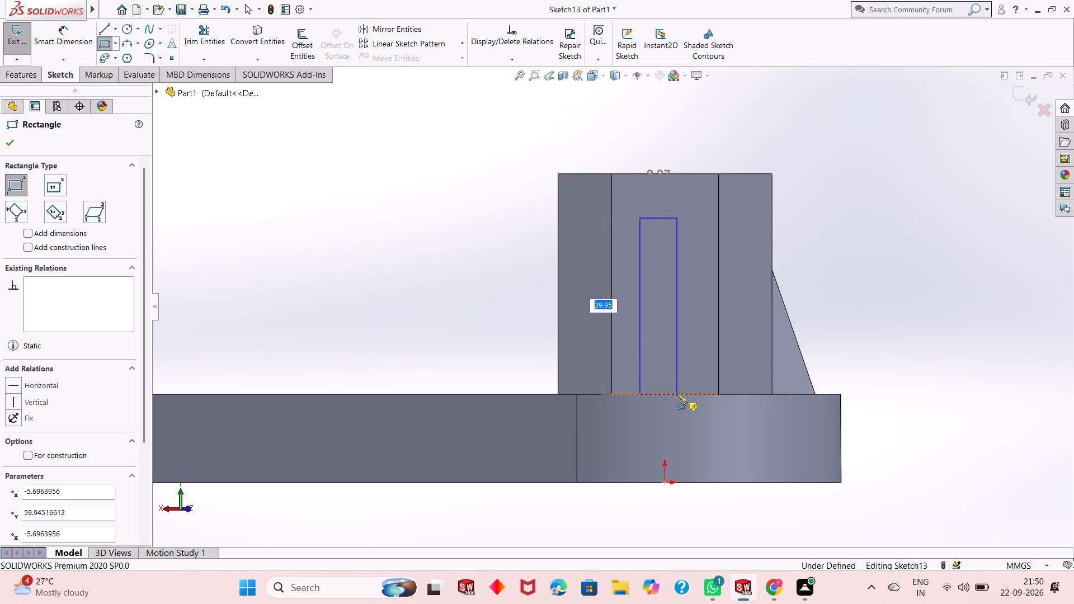
right_click(701, 340)
left_click(717, 346)
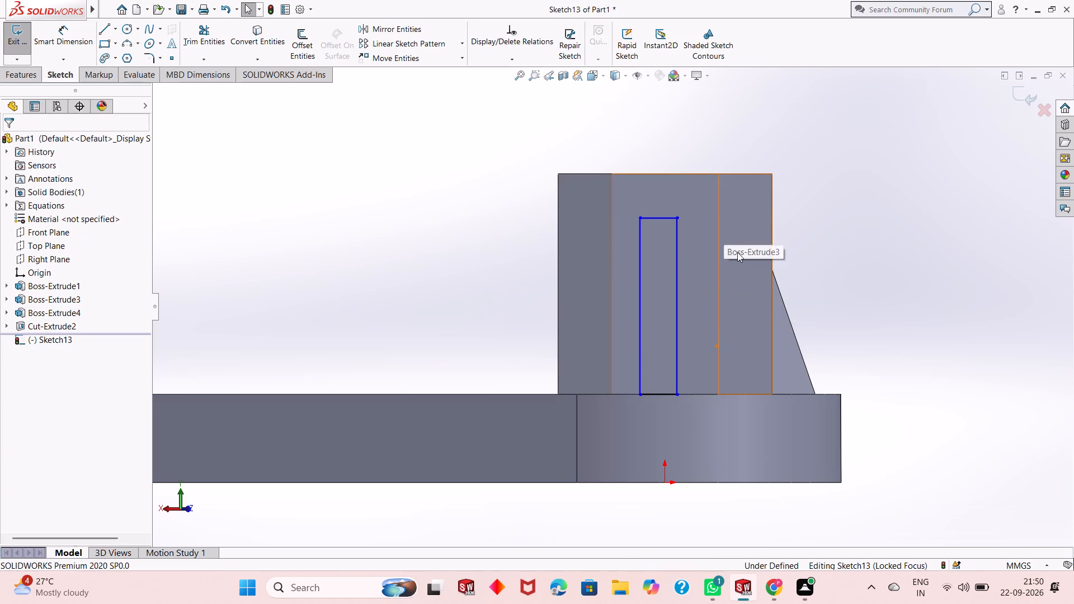
Dimension the rectangle with one side 4 mm from the midpoint of the face's top edge and its width at 8 mm.
left_click(72, 46)
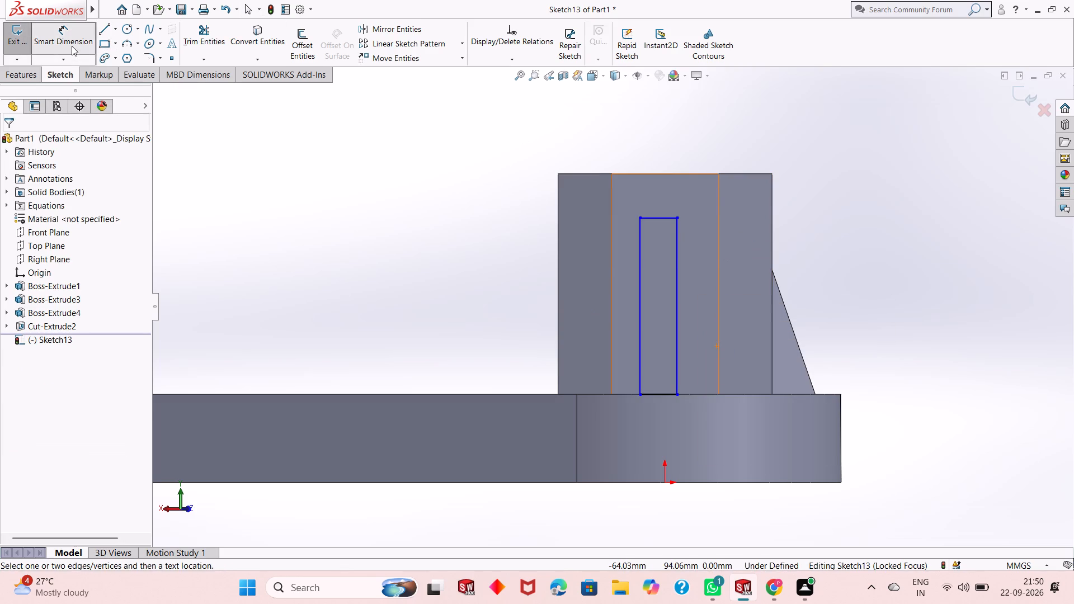
left_click(638, 217)
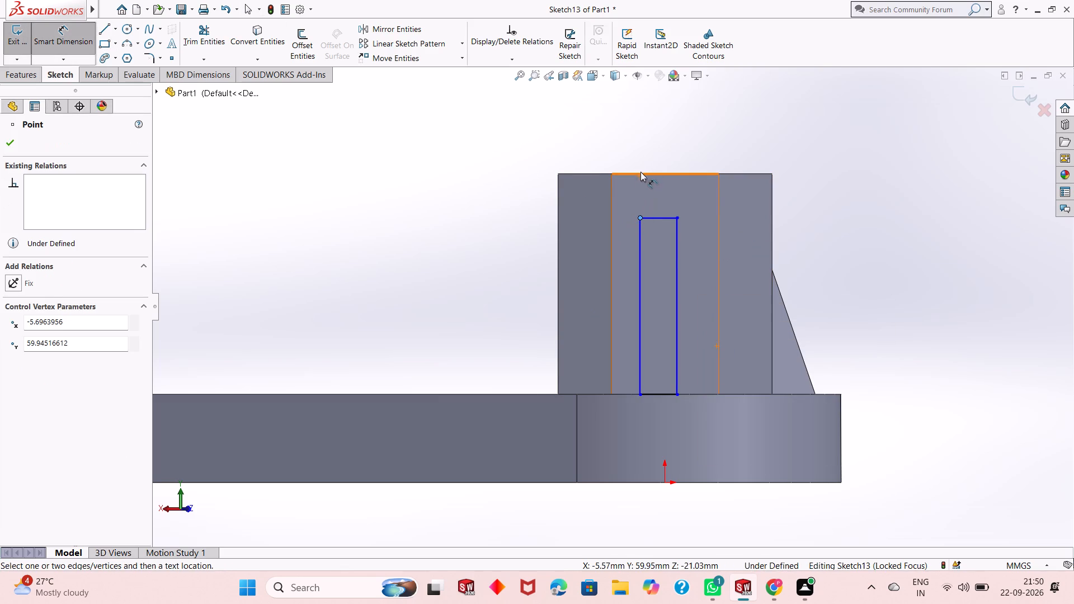
left_click(666, 173)
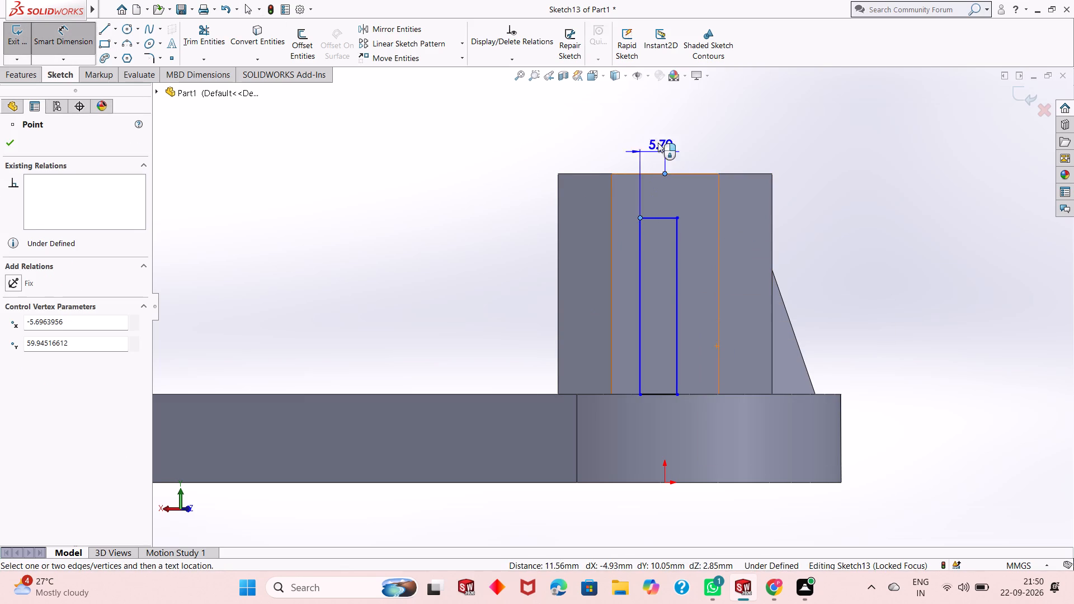
left_click(646, 113)
key("4")
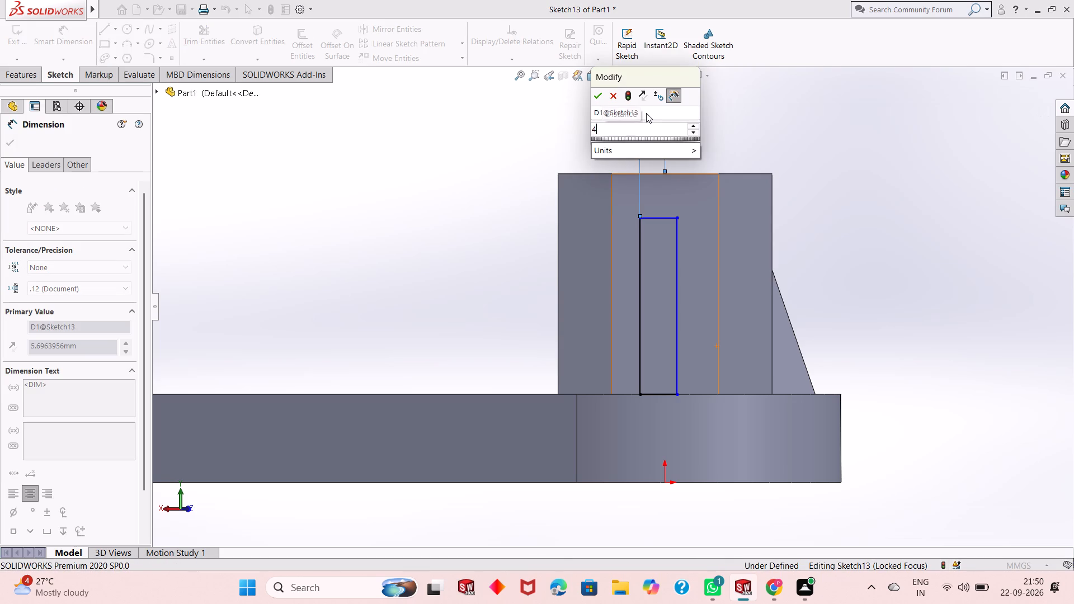
key("Return")
left_click(666, 218)
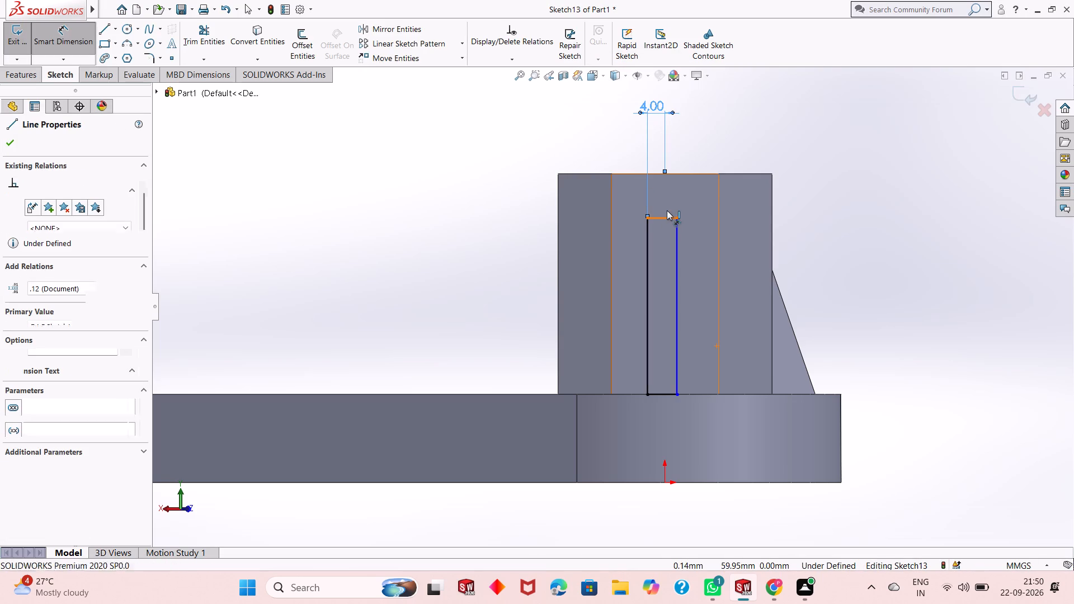
left_click(675, 135)
key("8")
key("Return")
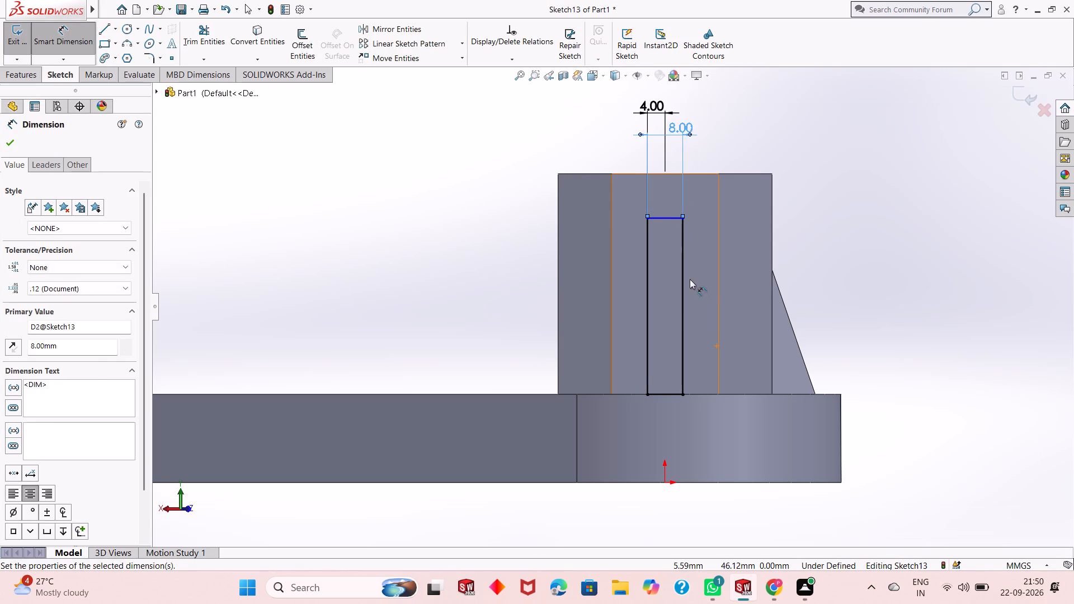
Dimension the rectangle's height at 40 mm and leave the dimensioning command.
left_click(684, 265)
left_click(812, 239)
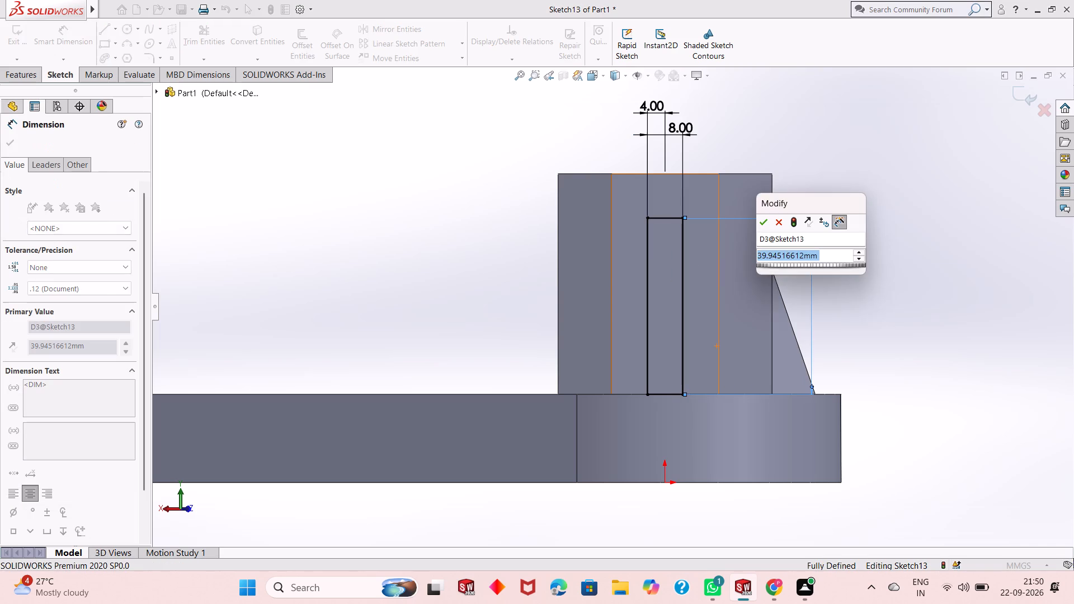
type("40")
key("Return")
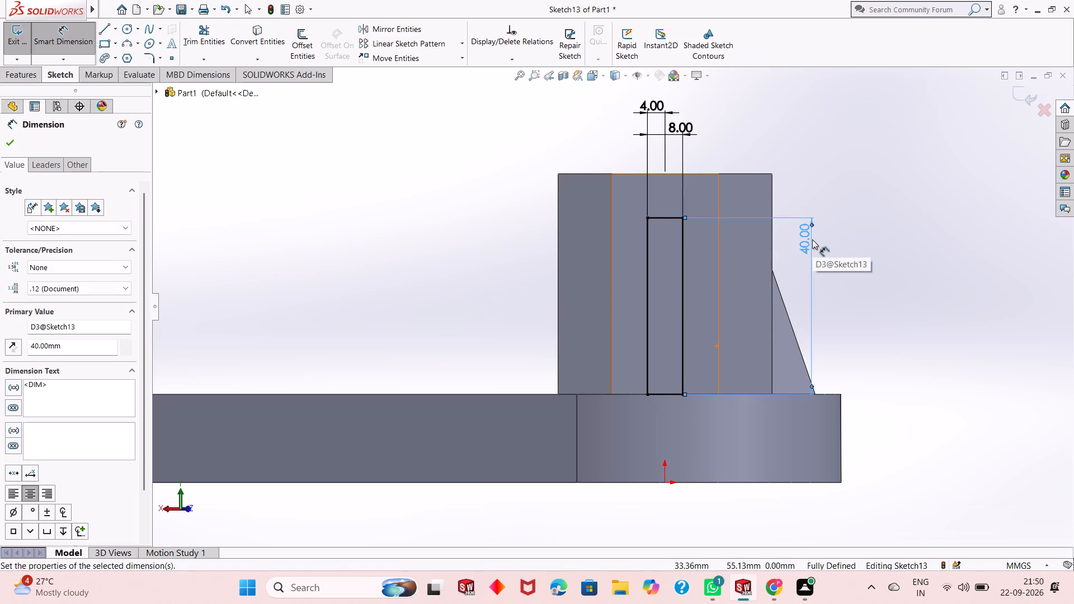
right_click(793, 187)
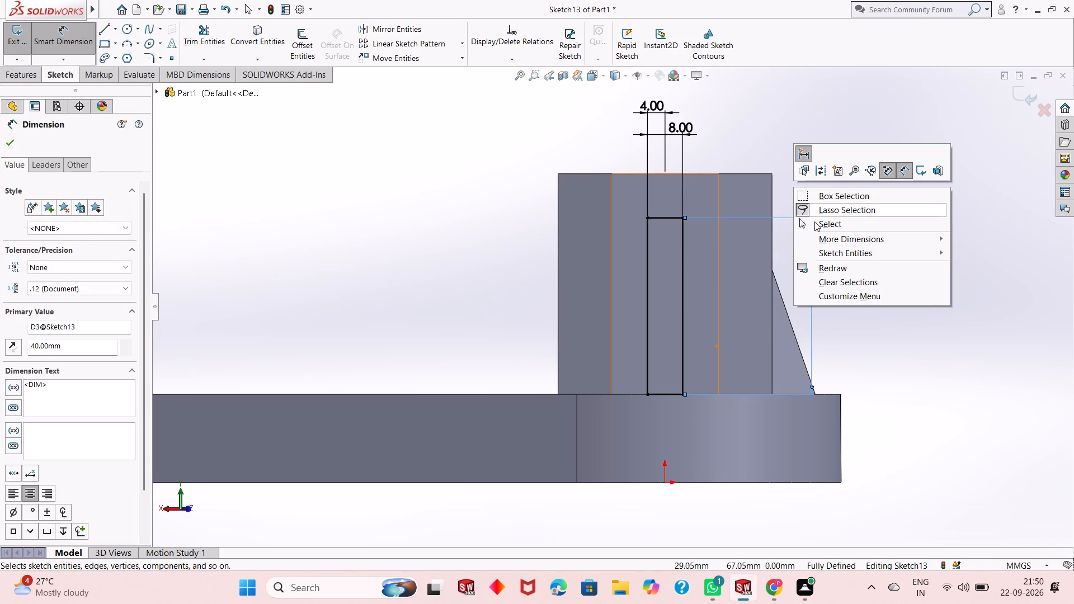
left_click(814, 221)
Extrude the rectangle outward from the boss face as a 16 mm blind boss with the result merged.
middle_click_drag(770, 265, 696, 307)
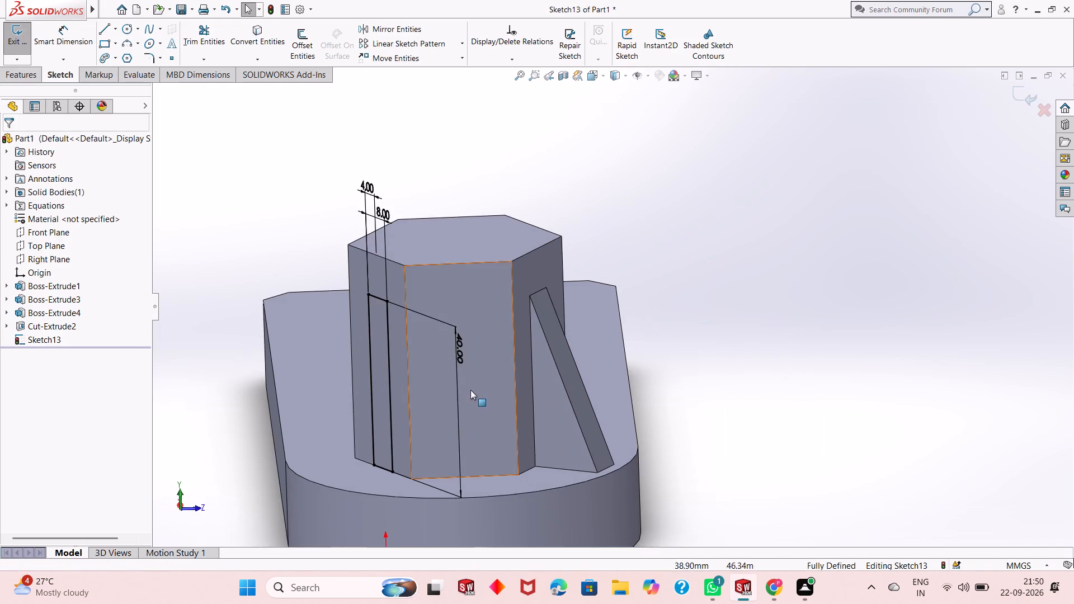
scroll(470, 390, "up", 3)
scroll(479, 360, "down", 2)
scroll(522, 319, "down", 3)
scroll(522, 319, "up", 3)
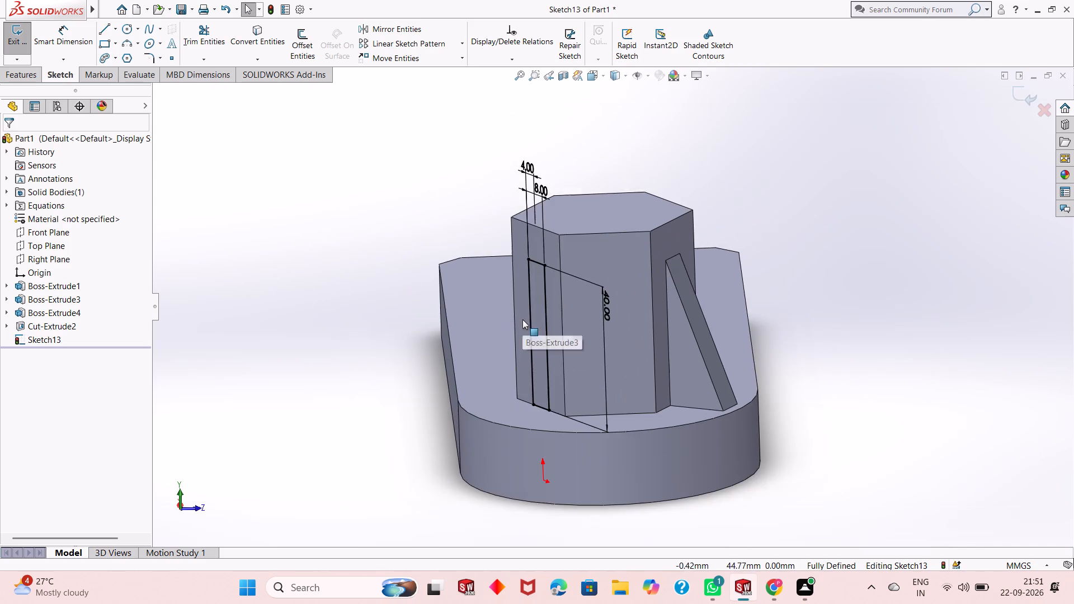
scroll(568, 396, "down", 3)
left_click(32, 80)
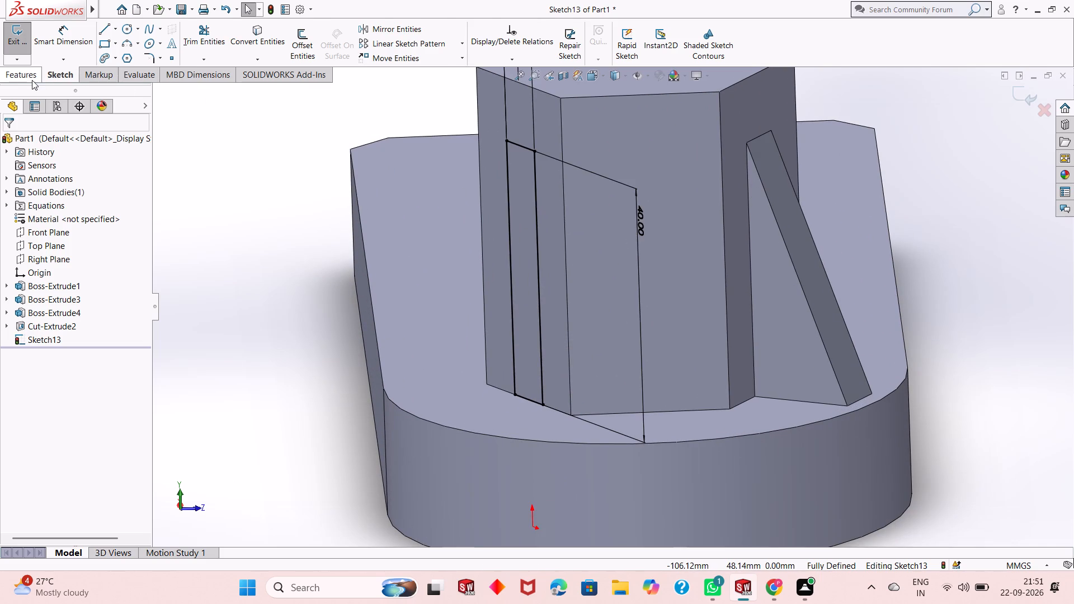
left_click(26, 54)
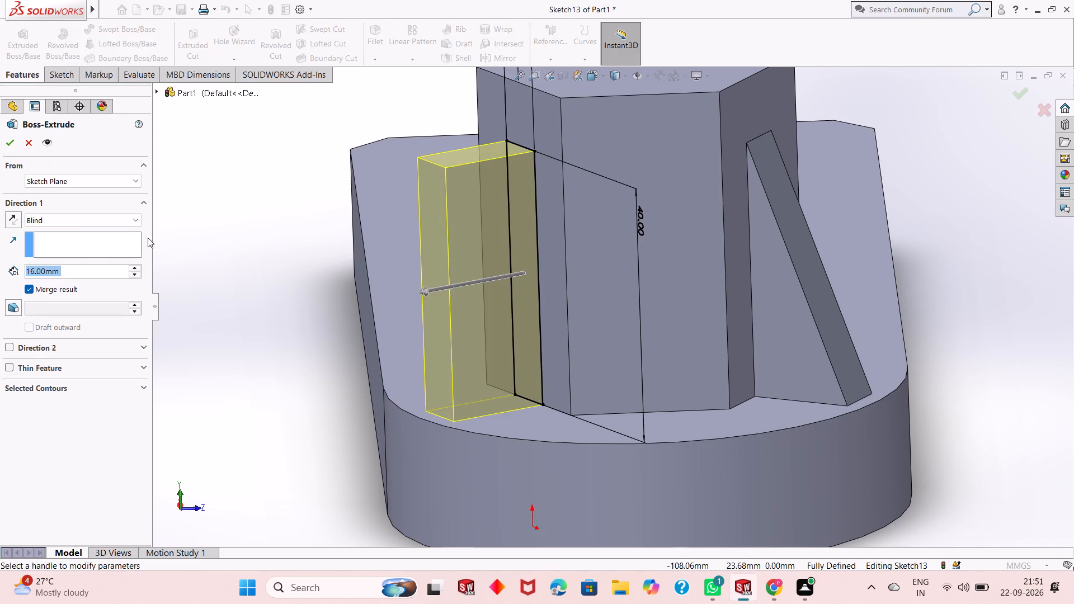
left_click(11, 142)
left_click(260, 295)
Sketch a closed 16 by 40 mm triangle on the new block's side face, its diagonal joining the upper inner and lower outer corners.
scroll(403, 355, "up", 3)
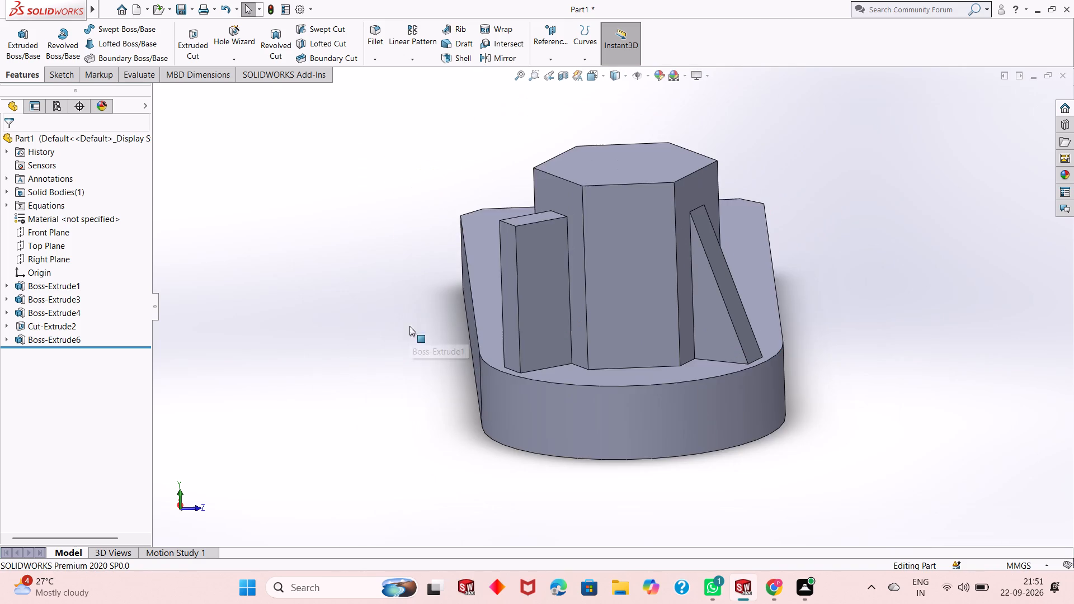
scroll(572, 391, "up", 1)
middle_click_drag(572, 391, 537, 417)
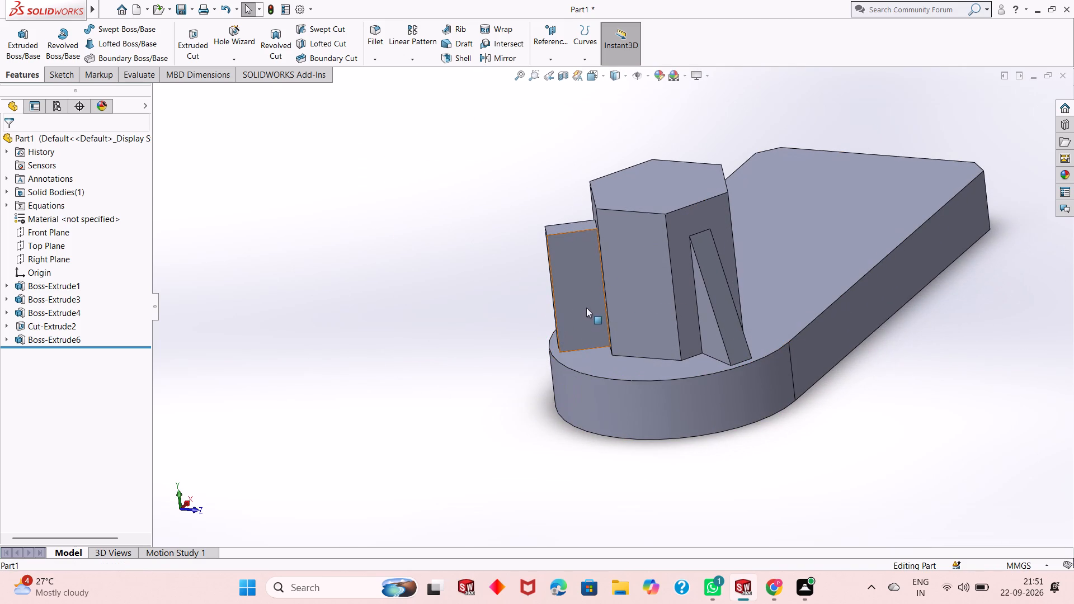
scroll(591, 283, "down", 2)
middle_click_drag(591, 283, 591, 250)
middle_click_drag(591, 247, 601, 229)
scroll(593, 228, "down", 2)
scroll(551, 286, "up", 1)
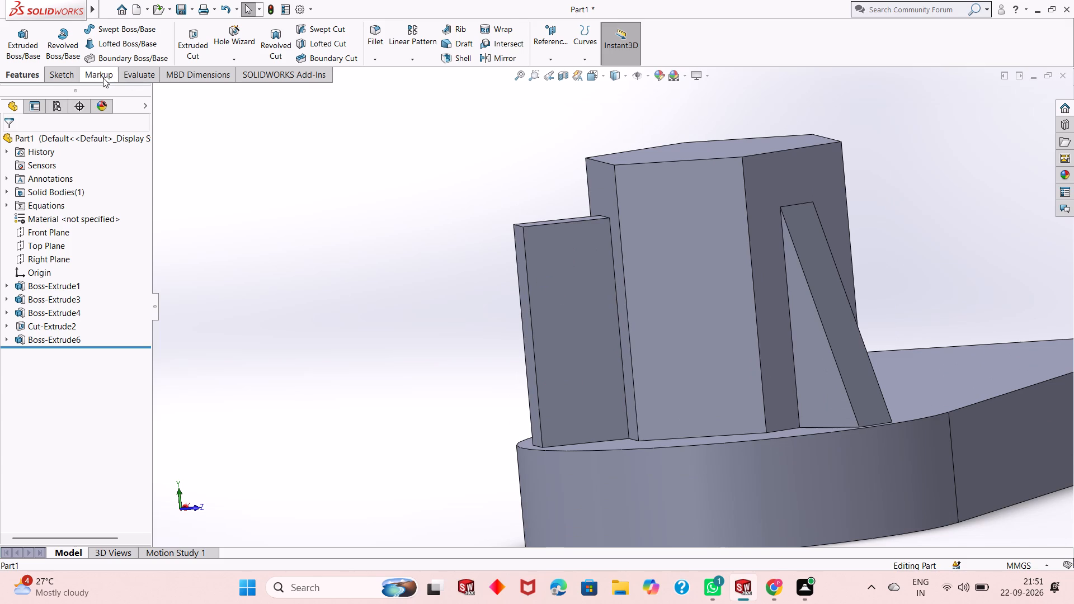
left_click(69, 74)
left_click(102, 31)
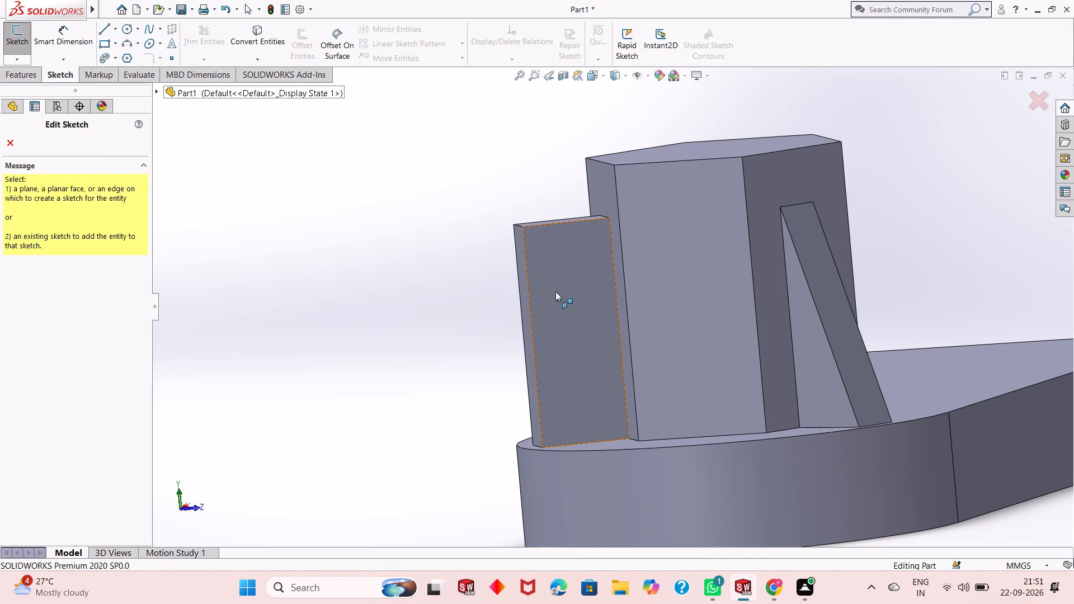
left_click(569, 282)
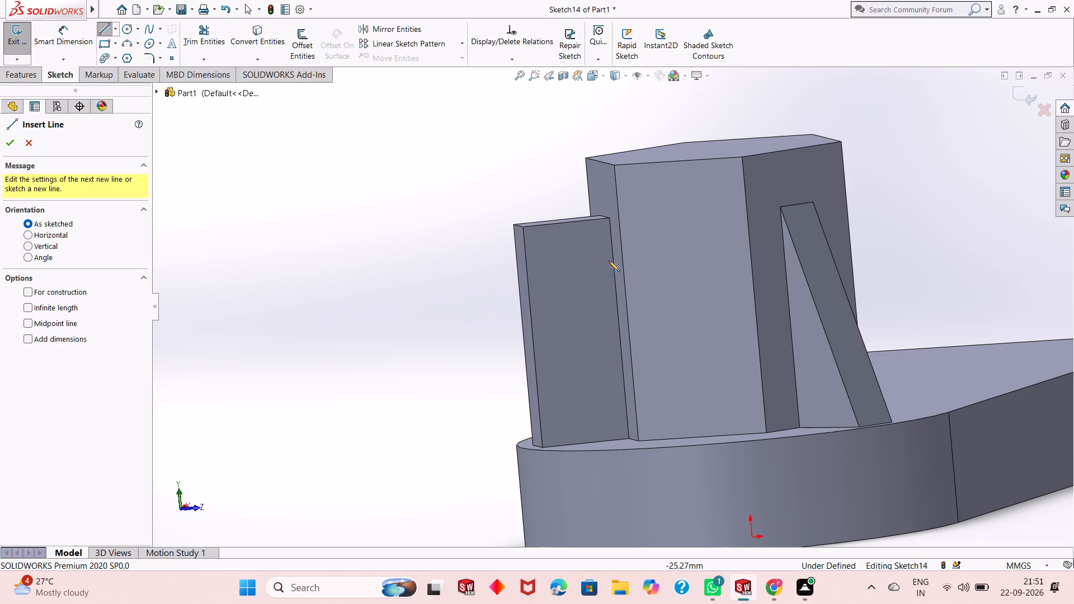
left_click(609, 219)
left_click(544, 449)
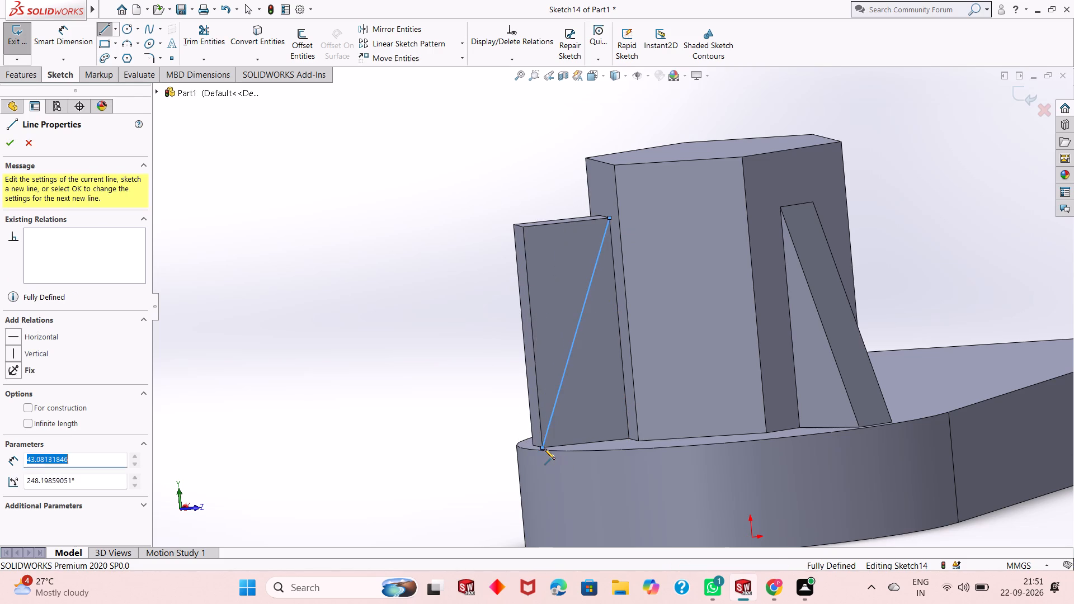
left_click(522, 227)
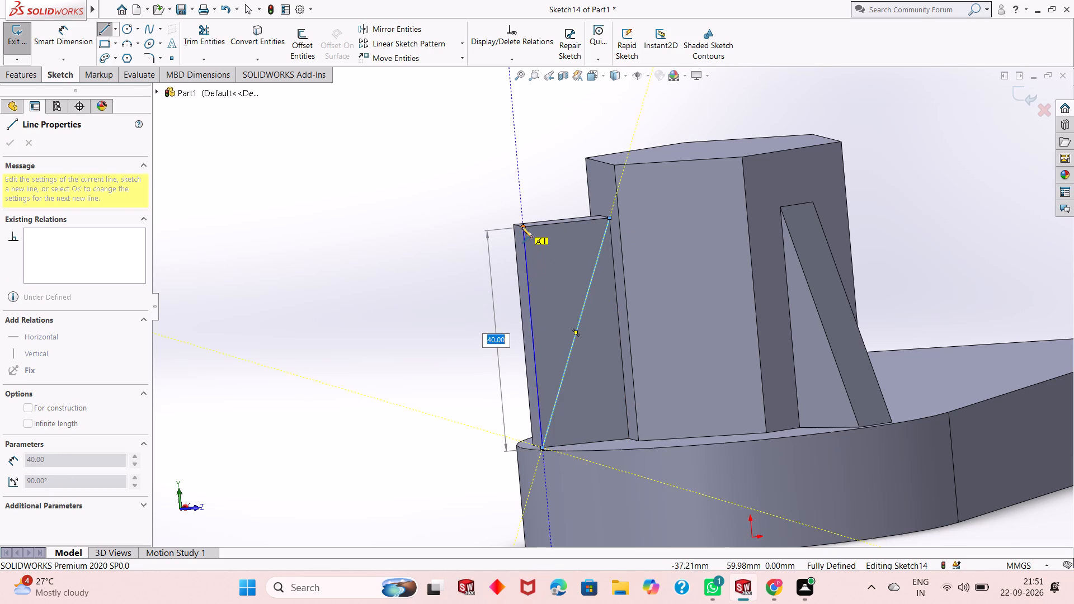
left_click(609, 216)
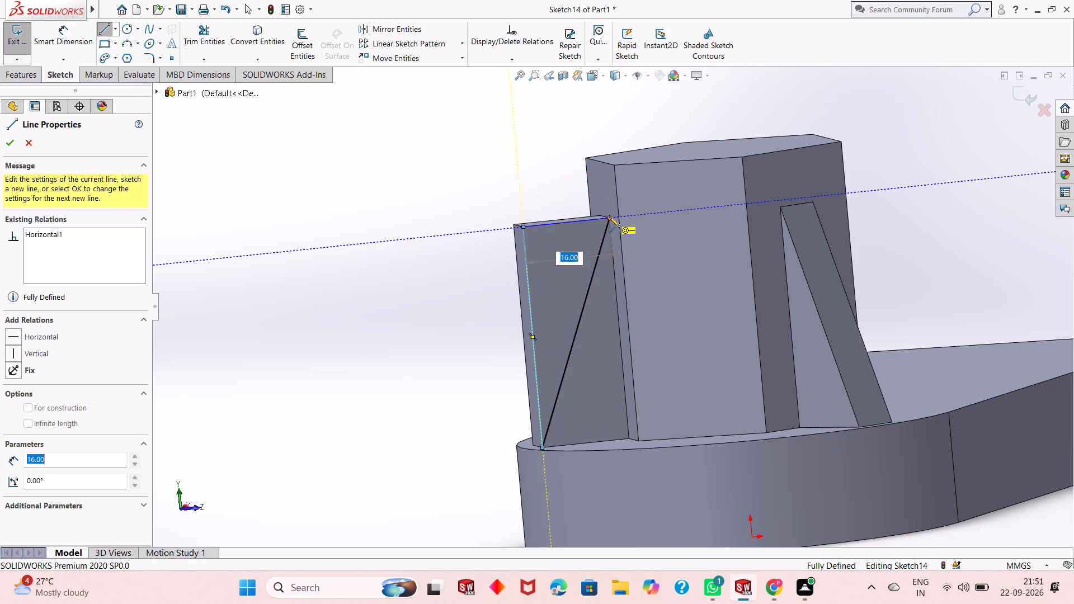
Cut the sketched triangle 16 mm blind through the new block, leaving a triangular rib against the boss.
right_click(498, 160)
left_click(514, 170)
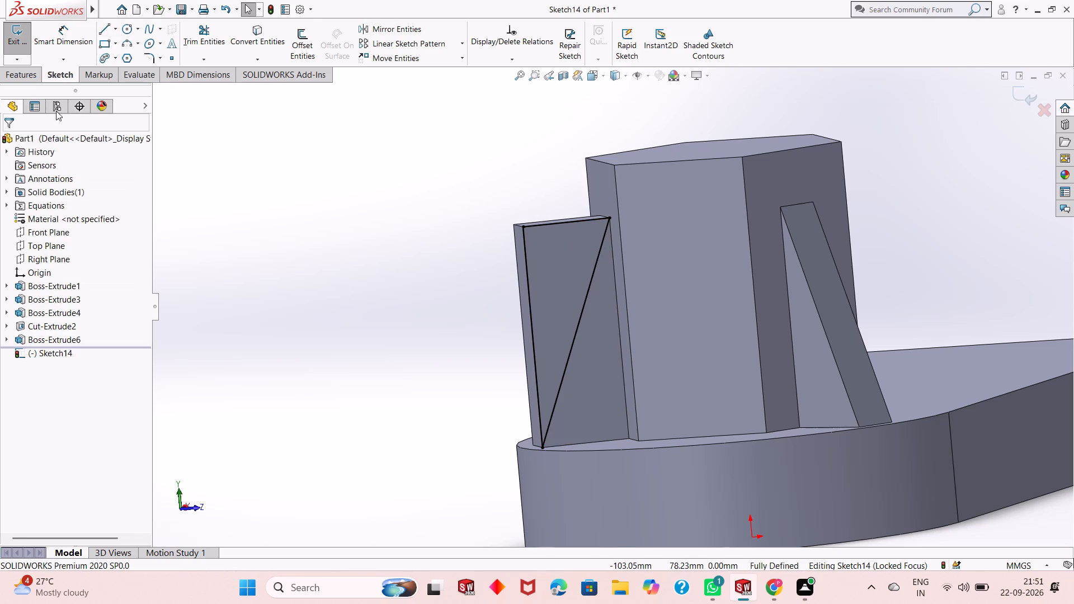
left_click(28, 77)
left_click(187, 55)
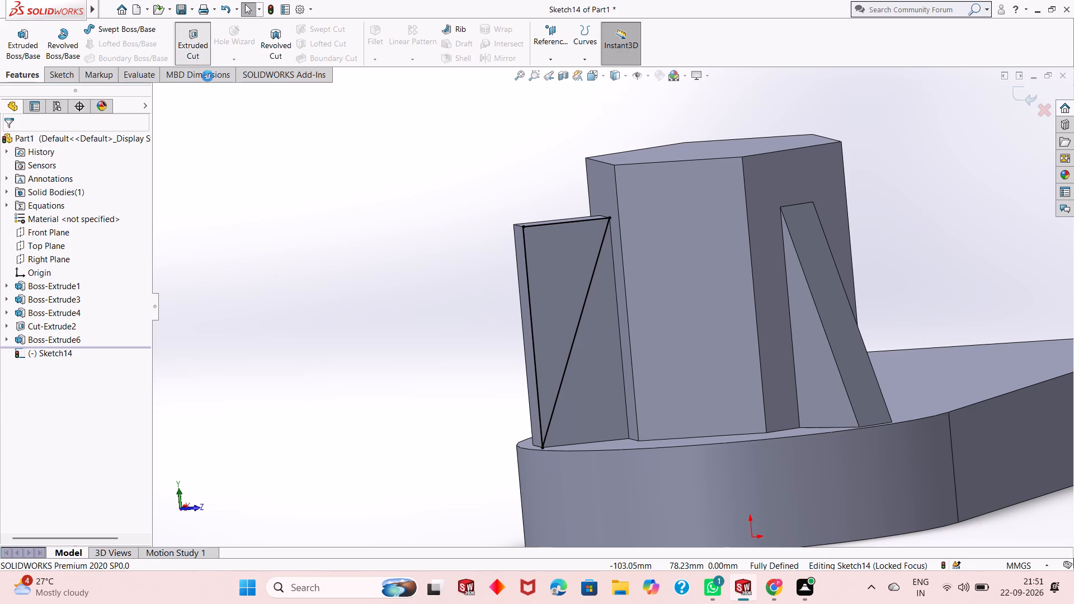
left_click(6, 144)
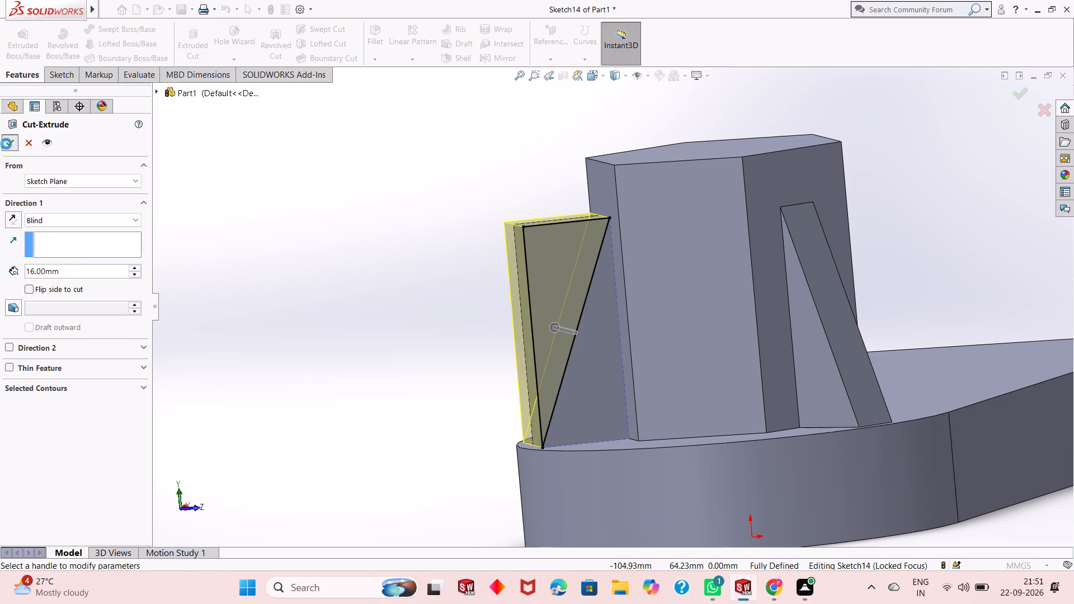
key("Escape")
Examine the two triangular ribs and the boss from several angles.
scroll(441, 295, "up", 2)
scroll(694, 296, "down", 2)
middle_click_drag(625, 327, 640, 295)
middle_click_drag(629, 306, 602, 343)
scroll(592, 337, "up", 2)
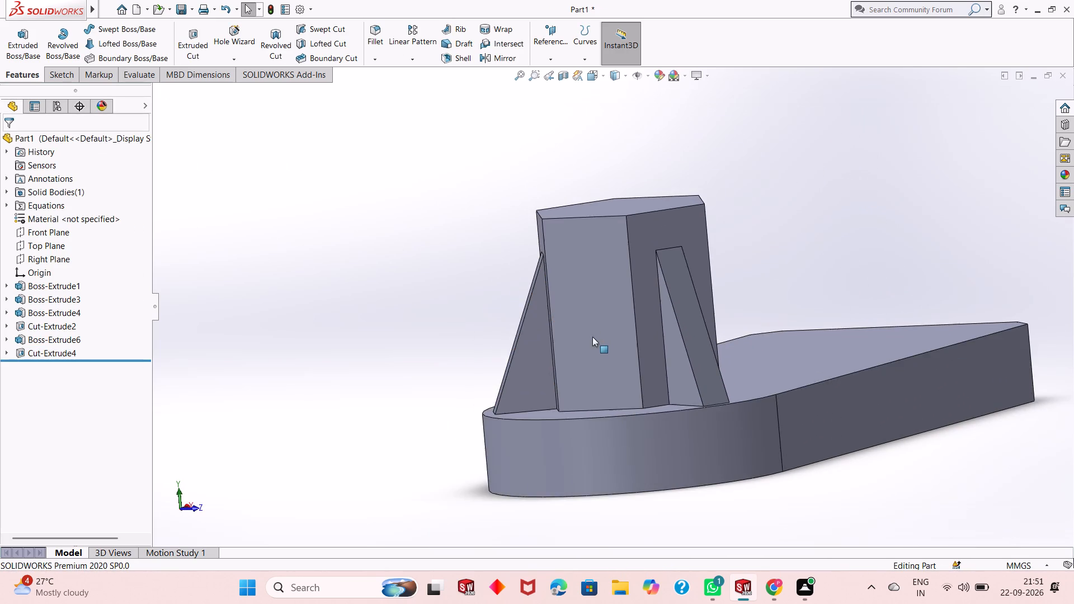
scroll(594, 321, "up", 1)
middle_click_drag(595, 321, 560, 323)
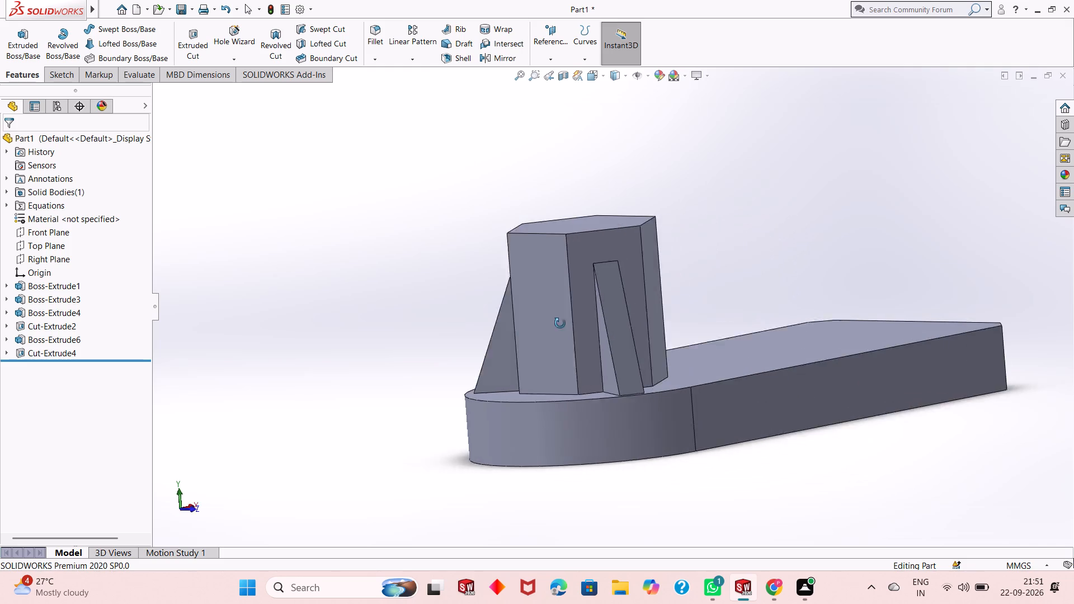
middle_click_drag(560, 323, 536, 413)
scroll(533, 397, "up", 2)
middle_click_drag(571, 384, 734, 392)
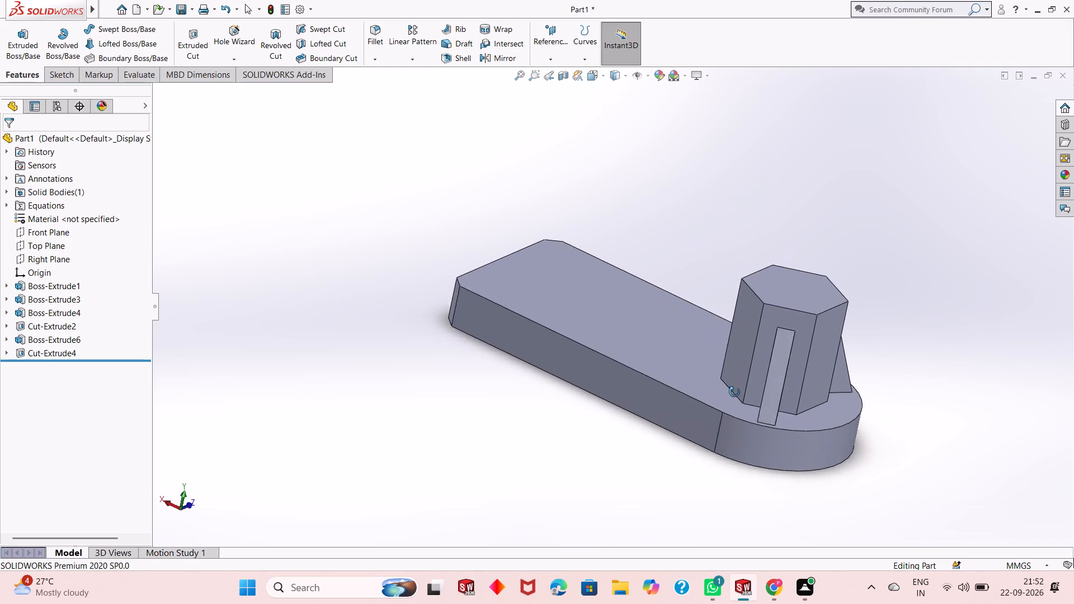
middle_click_drag(734, 392, 613, 374)
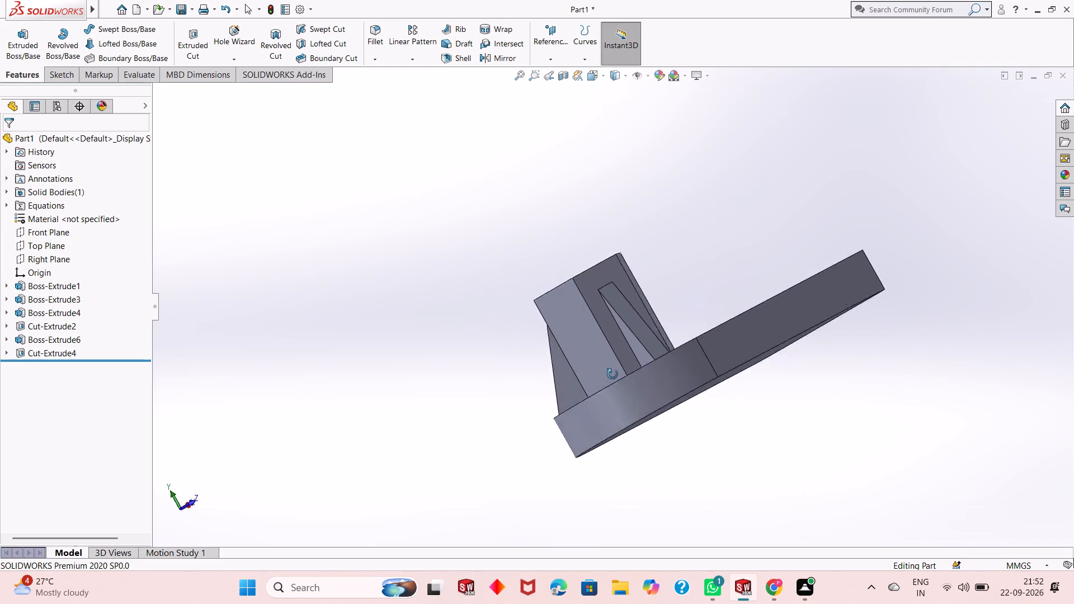
middle_click_drag(613, 374, 573, 468)
middle_click_drag(599, 338, 654, 306)
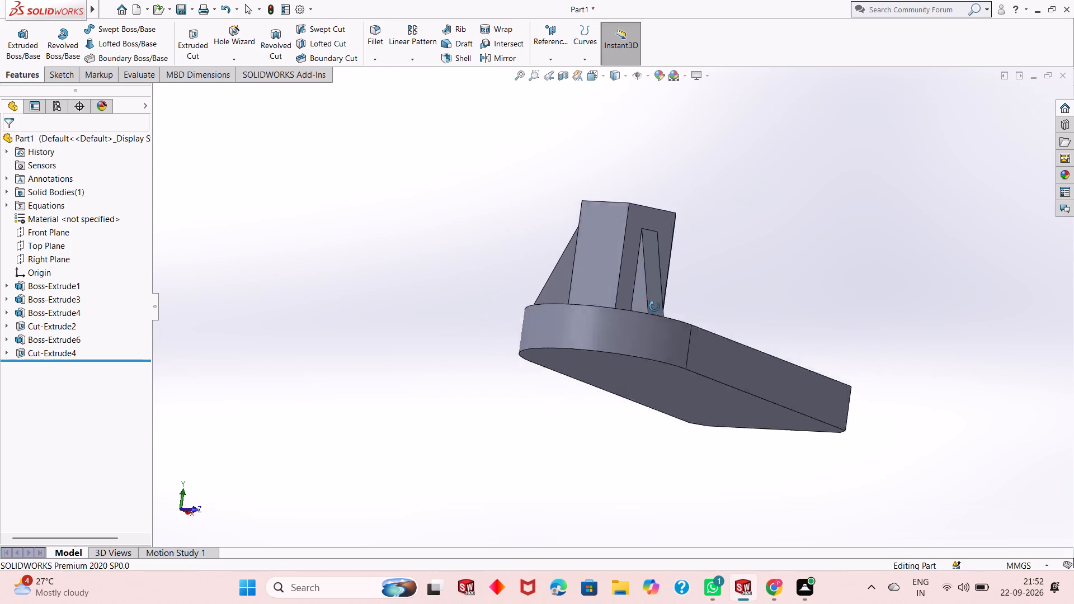
middle_click_drag(654, 306, 669, 363)
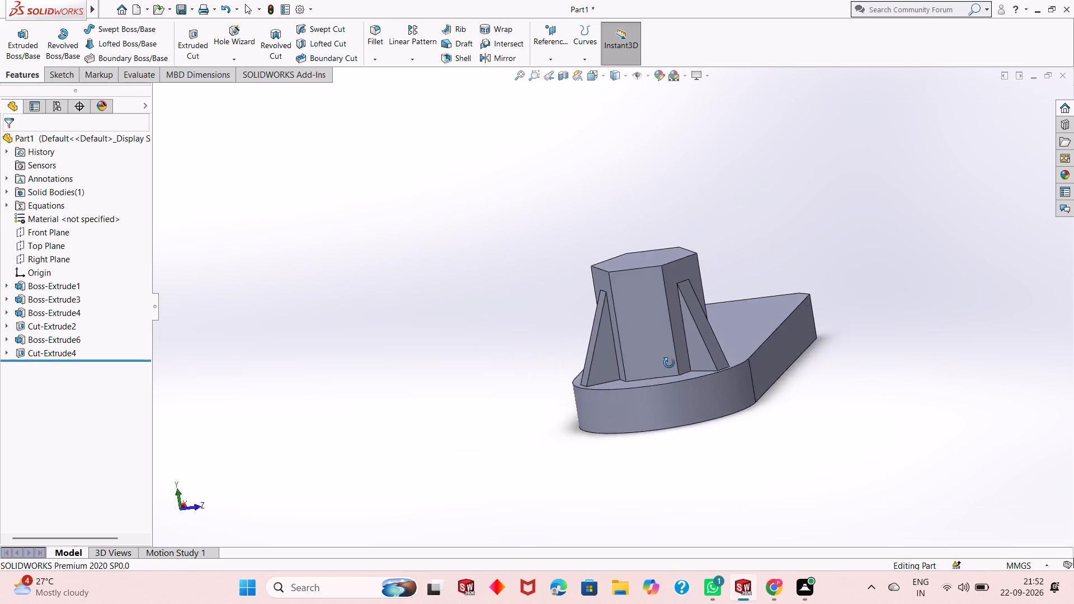
middle_click_drag(669, 363, 610, 422)
scroll(603, 342, "down", 3)
middle_click_drag(613, 377, 622, 404)
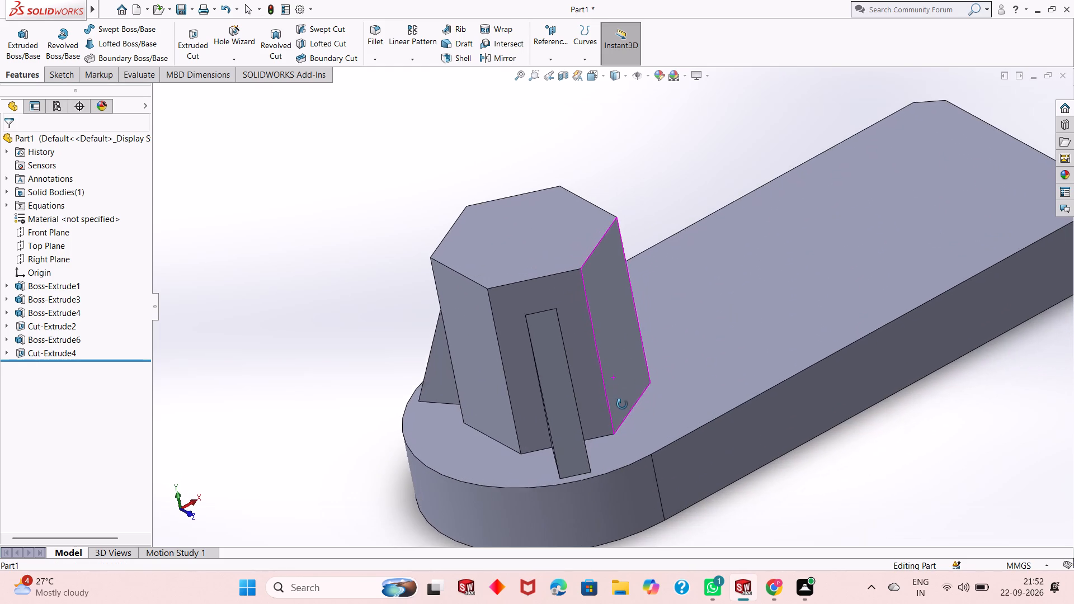
middle_click_drag(622, 404, 648, 353)
scroll(648, 353, "up", 2)
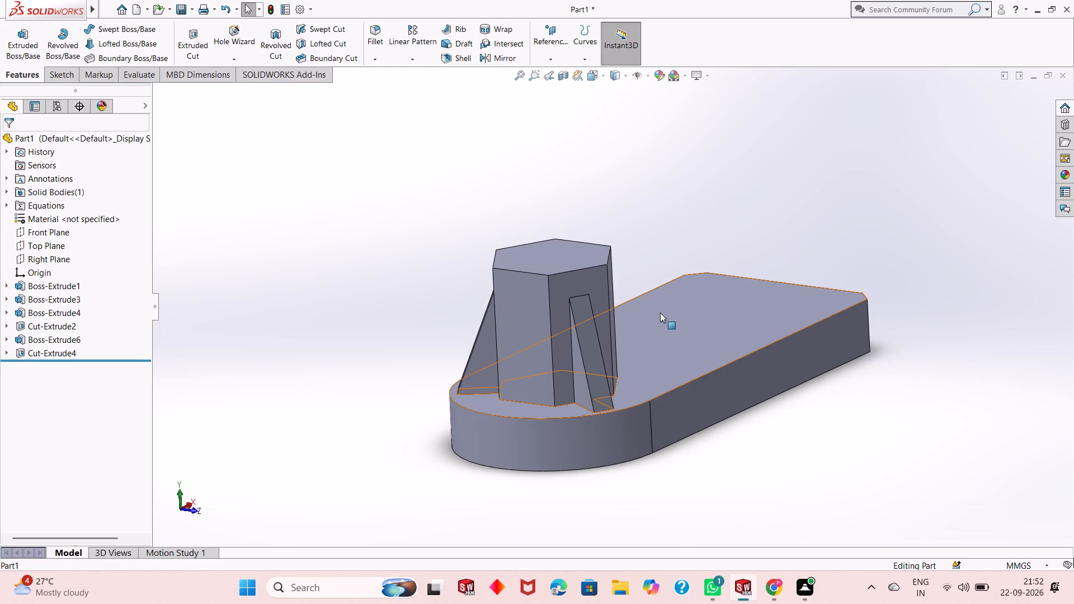
middle_click_drag(660, 313, 620, 382)
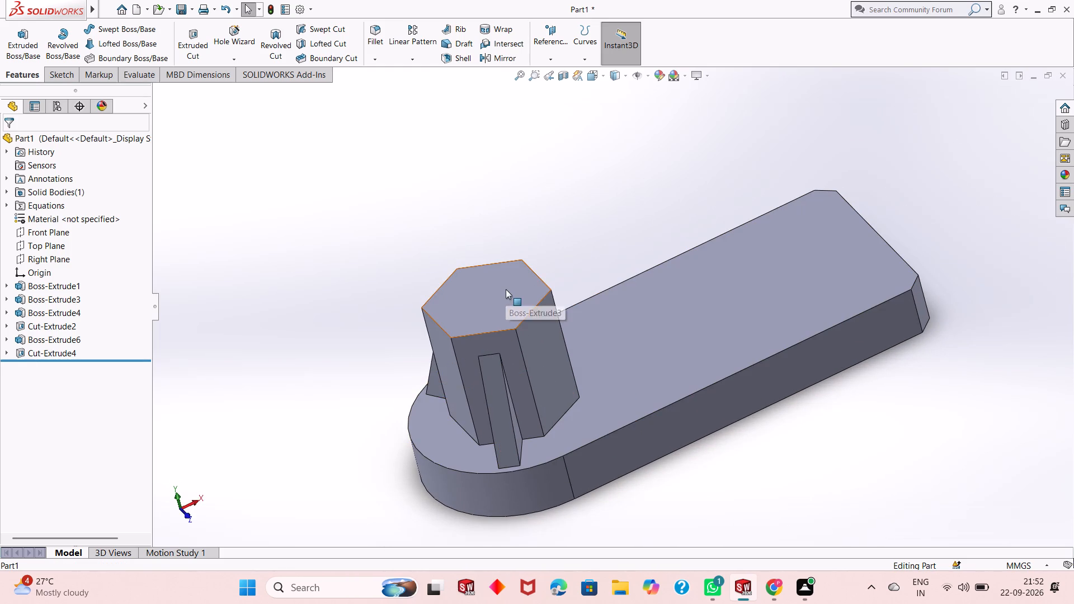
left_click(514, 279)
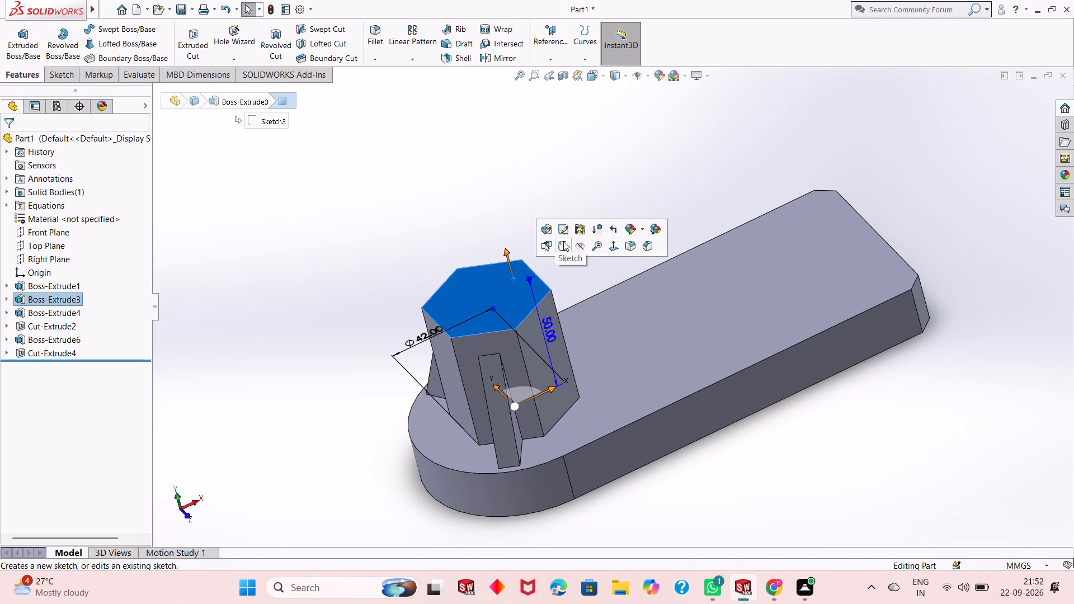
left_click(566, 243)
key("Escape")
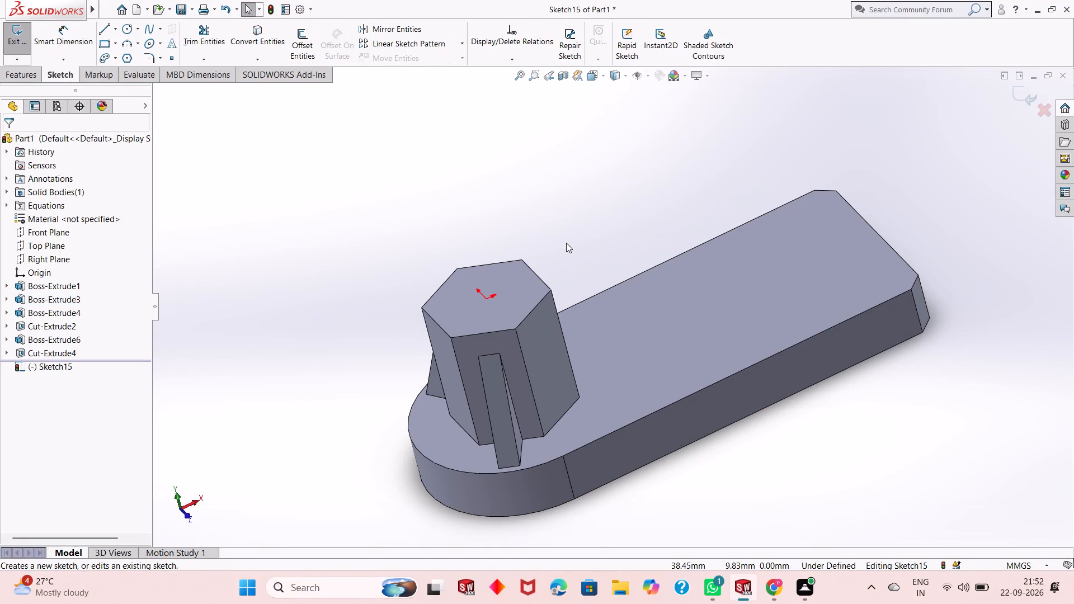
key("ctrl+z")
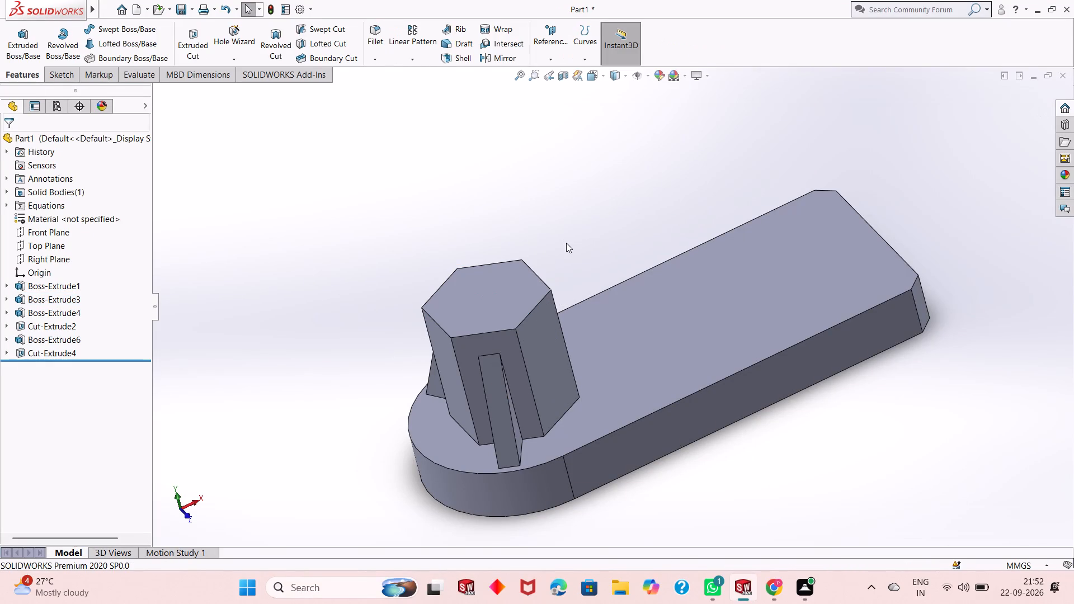
Add an ISO dowel hole, Ø20.0 and 55 mm blind, at the centre of the hexagonal boss's top face with the Hole Wizard.
left_click(237, 45)
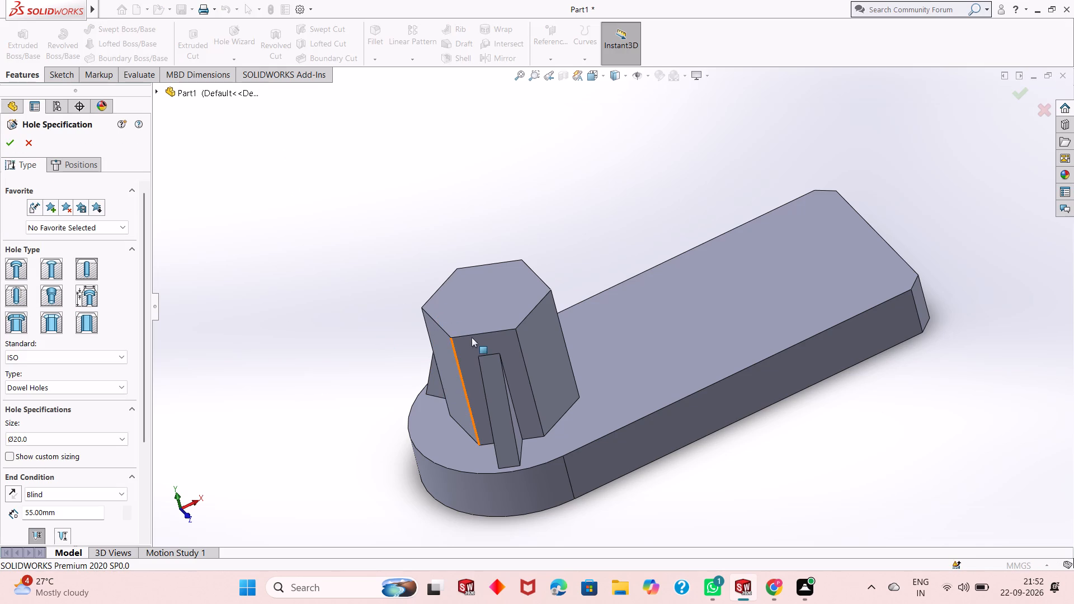
middle_click_drag(472, 337, 492, 442)
scroll(485, 433, "up", 4)
middle_click_drag(649, 422, 616, 427)
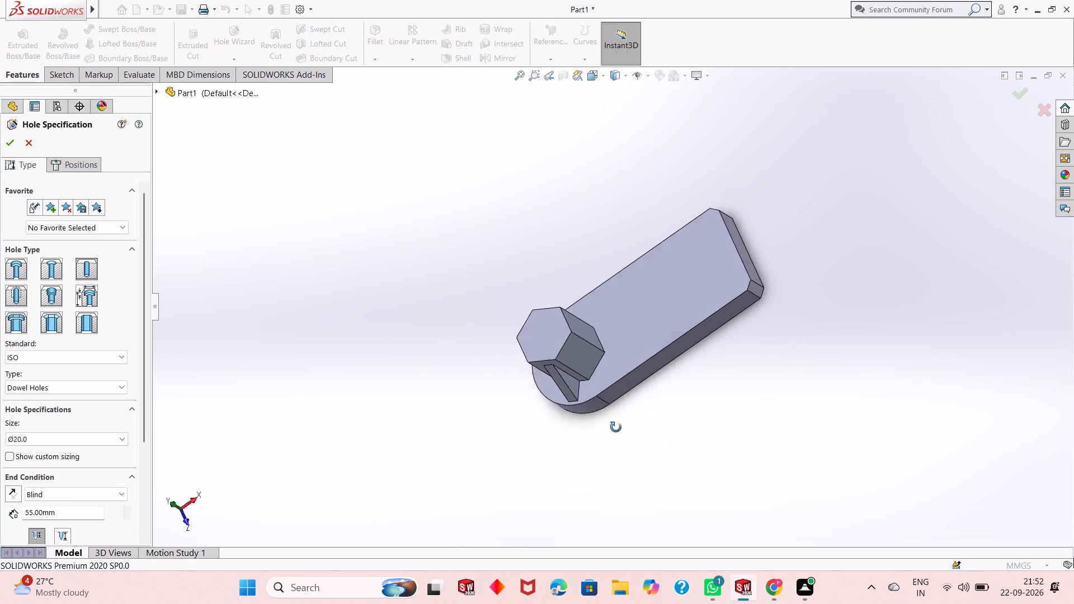
middle_click_drag(616, 427, 624, 437)
scroll(489, 384, "up", 2)
scroll(720, 325, "down", 4)
middle_click_drag(481, 290, 505, 317)
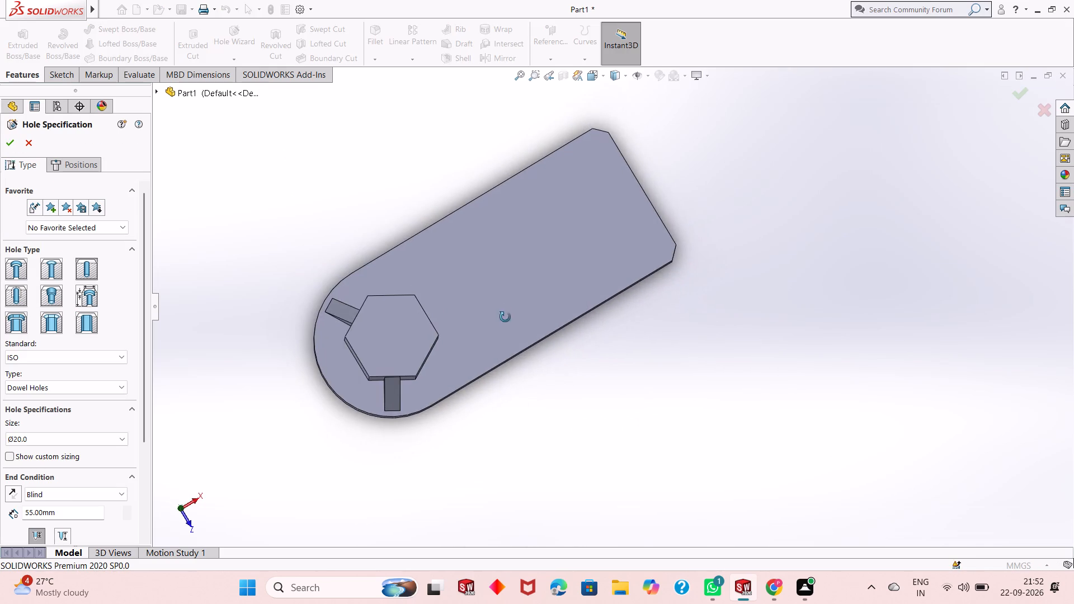
middle_click_drag(505, 317, 517, 273)
scroll(514, 281, "down", 3)
middle_click_drag(483, 310, 466, 323)
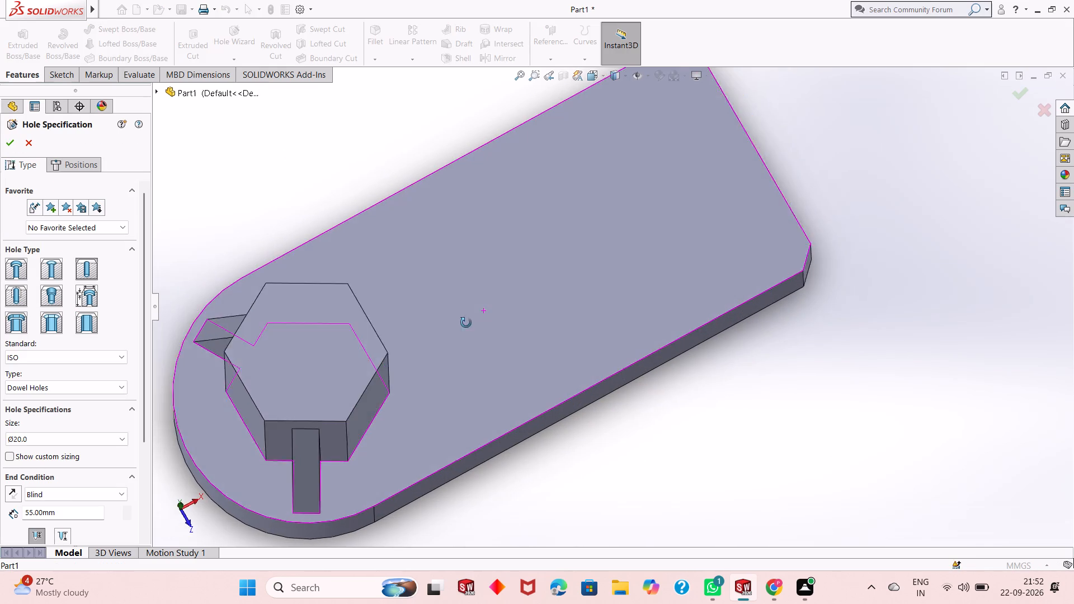
middle_click_drag(466, 323, 453, 336)
scroll(399, 381, "up", 3)
scroll(417, 362, "down", 2)
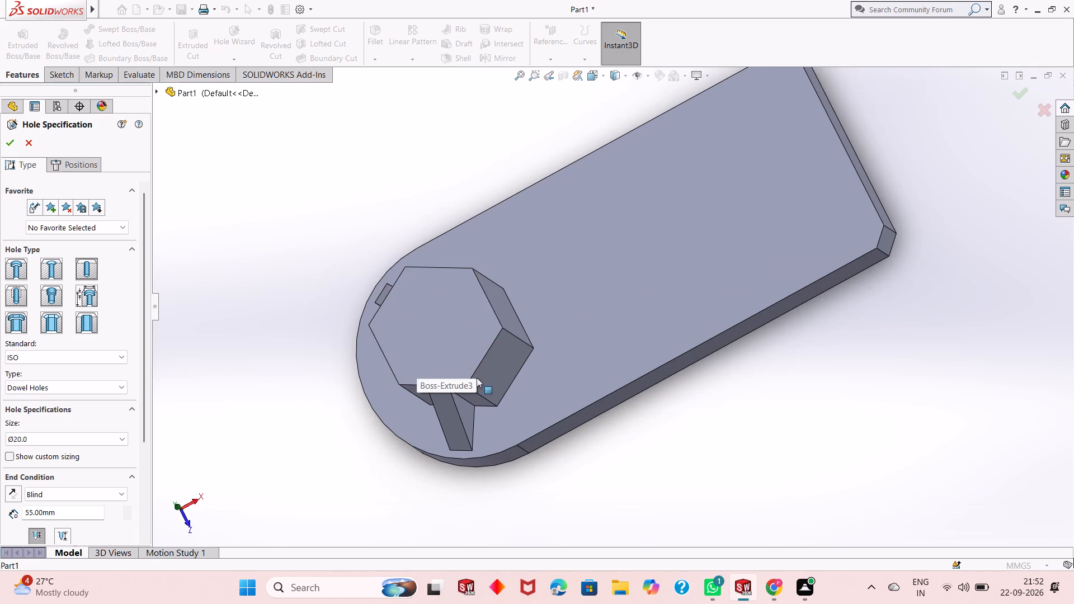
middle_click_drag(477, 377, 492, 336)
scroll(492, 336, "down", 2)
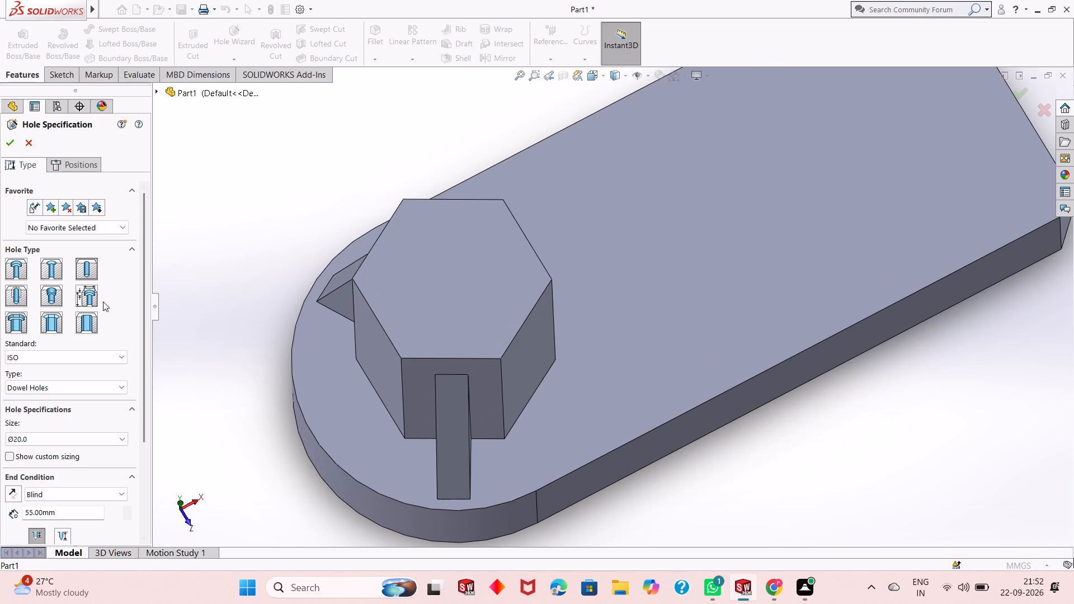
left_click(90, 274)
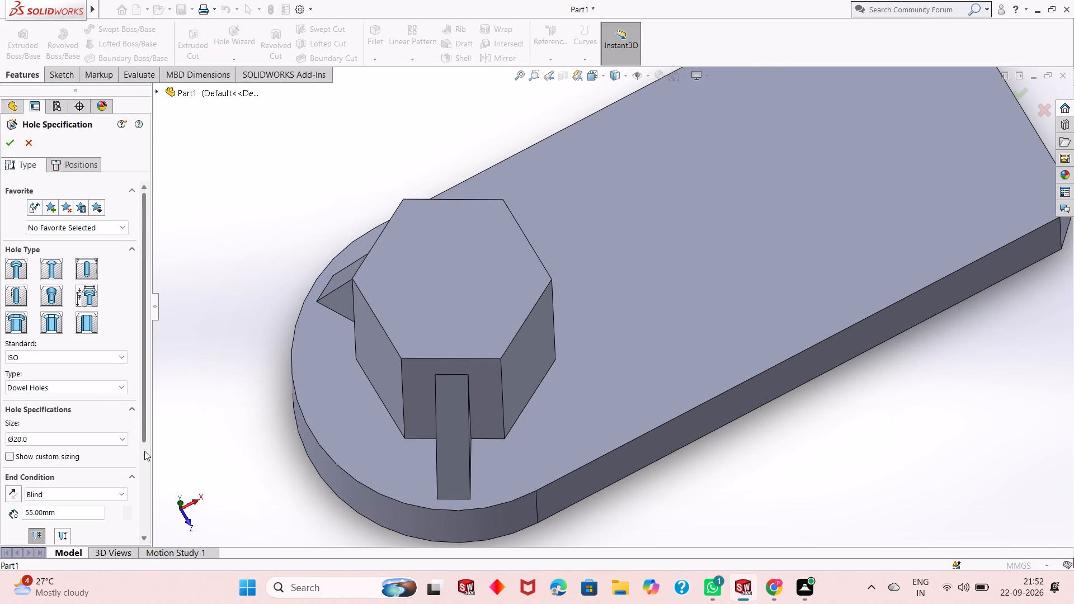
scroll(144, 451, "down", 3)
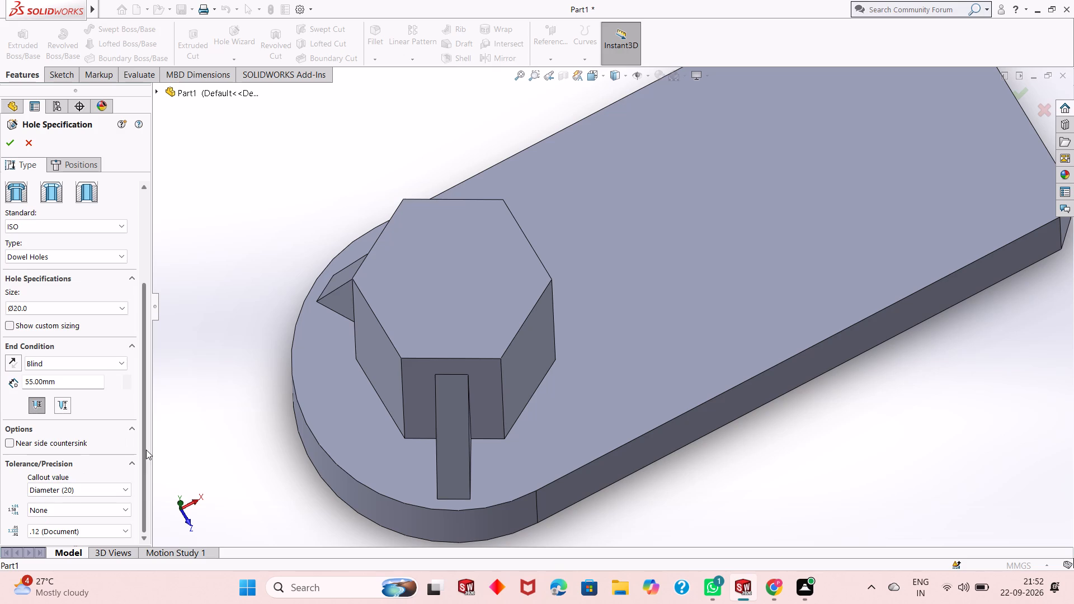
scroll(146, 450, "up", 3)
left_click(69, 163)
left_click(515, 280)
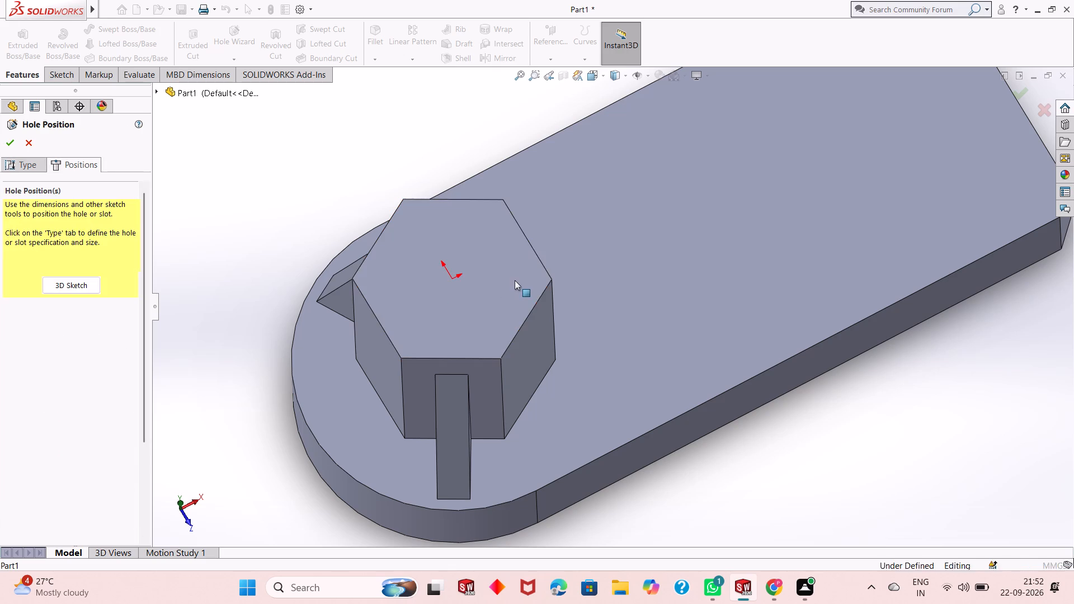
left_click(454, 279)
right_click(454, 279)
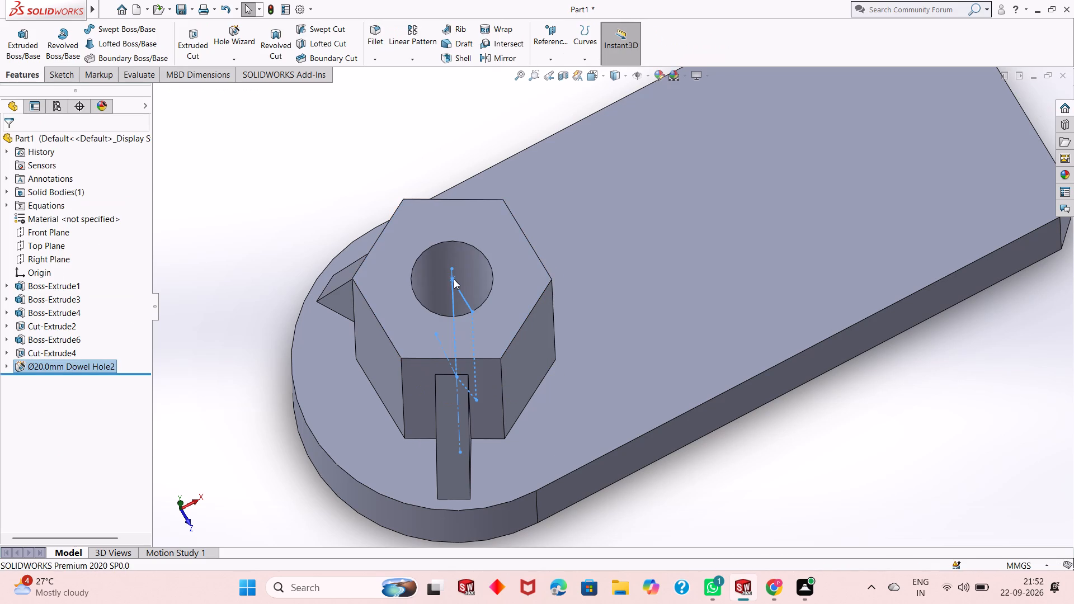
left_click(230, 199)
Examine the hole's depth from the front with a temporary section view on the Front Plane.
middle_click_drag(485, 391, 488, 324)
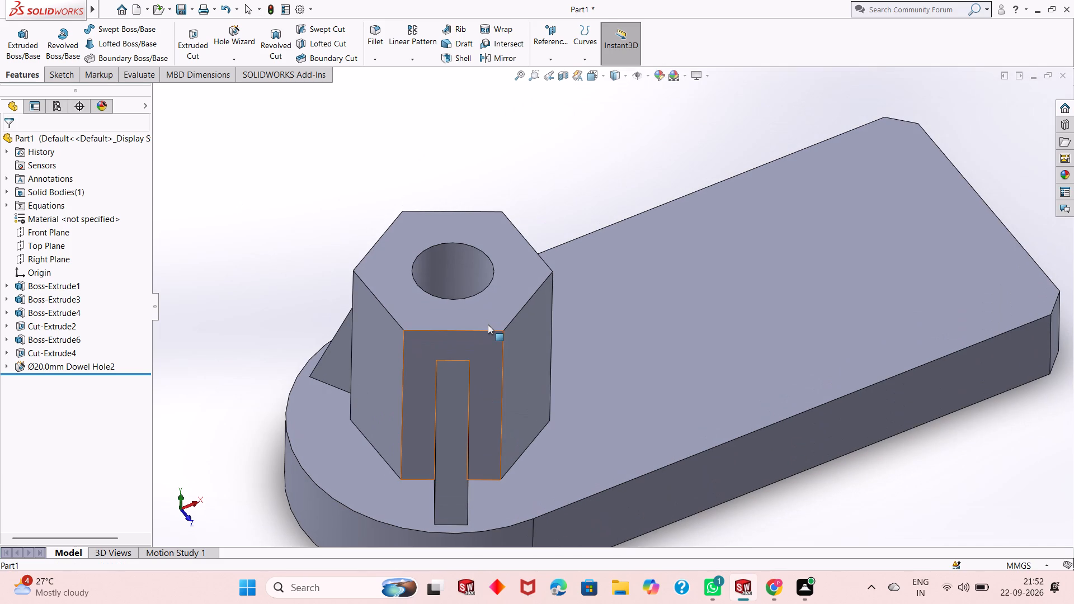
key("ctrl+8")
scroll(491, 324, "up", 2)
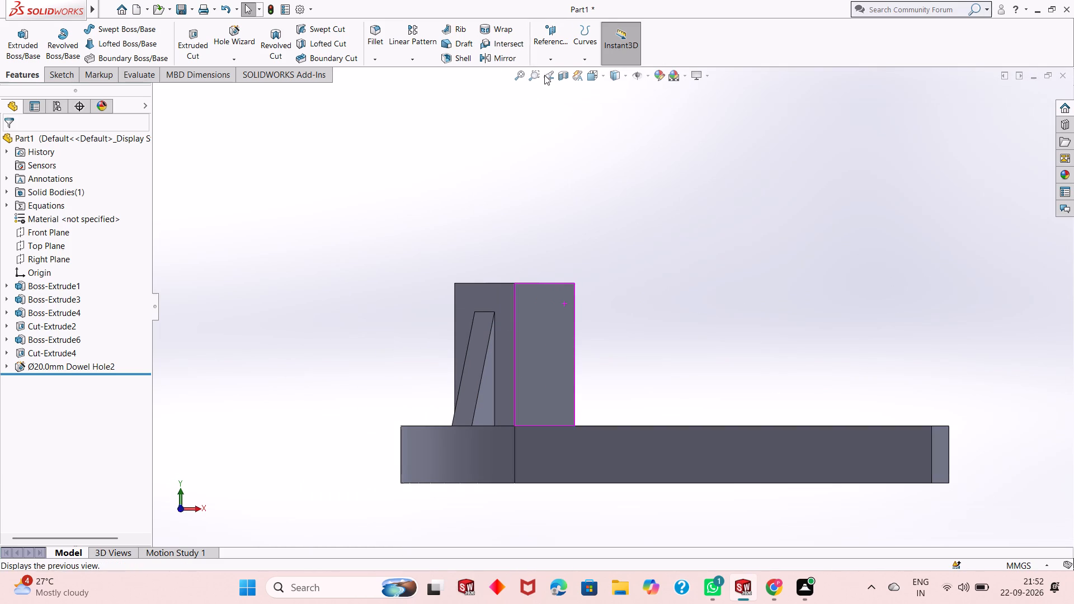
left_click(559, 74)
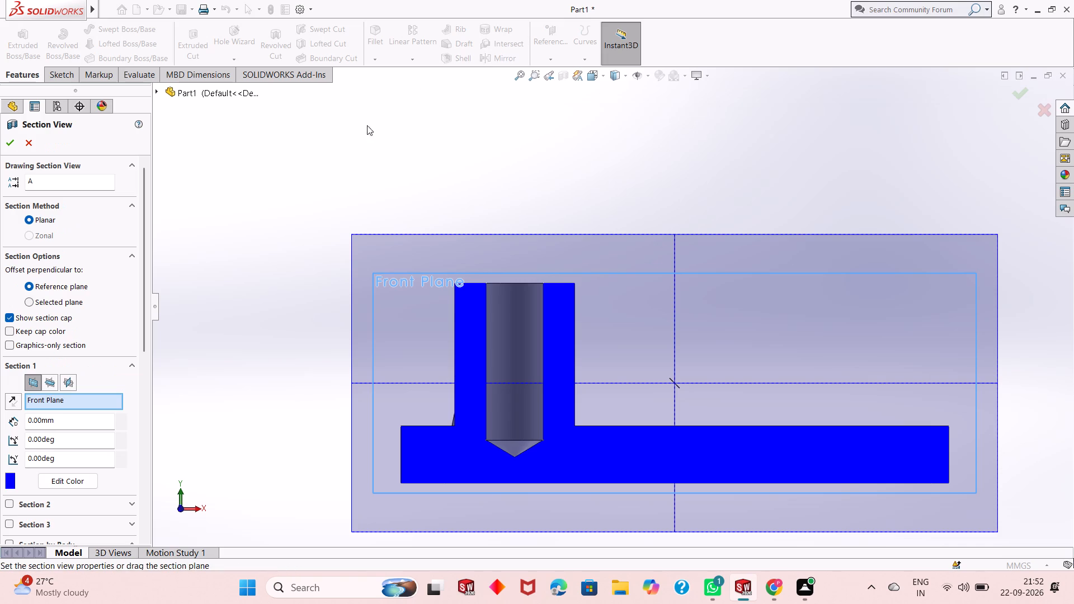
left_click(27, 142)
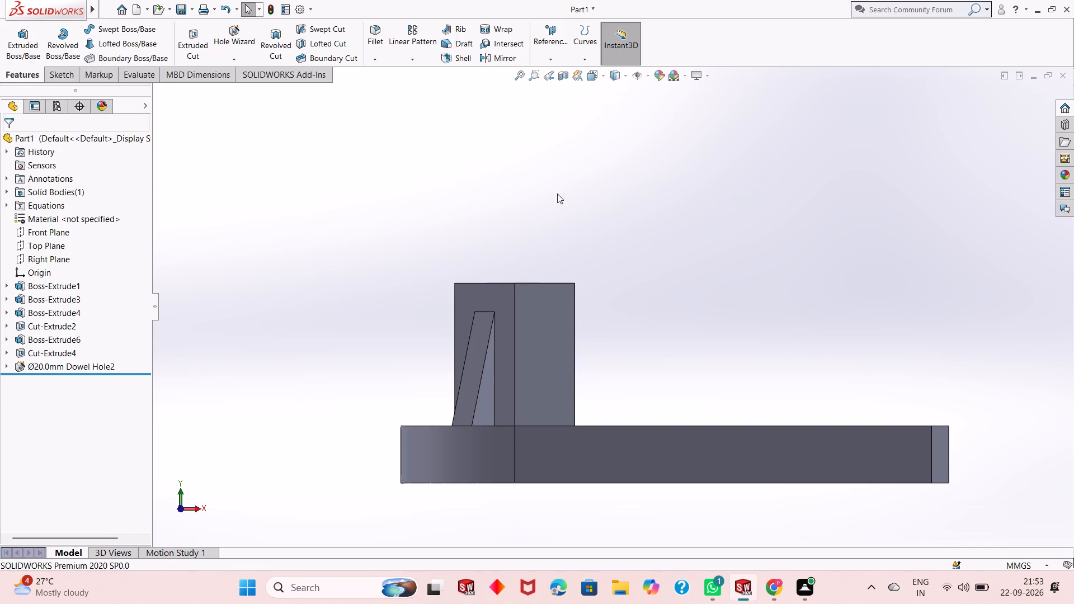
Open a new sketch on the plate's top face.
scroll(575, 285, "up", 1)
scroll(632, 353, "down", 1)
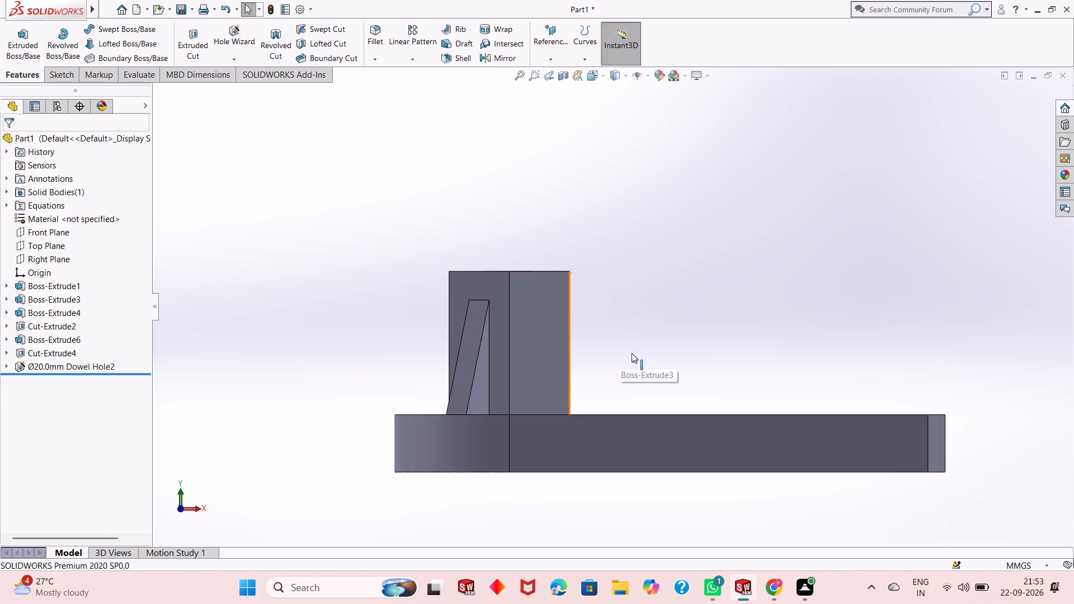
middle_click_drag(592, 328, 605, 384)
scroll(605, 336, "up", 1)
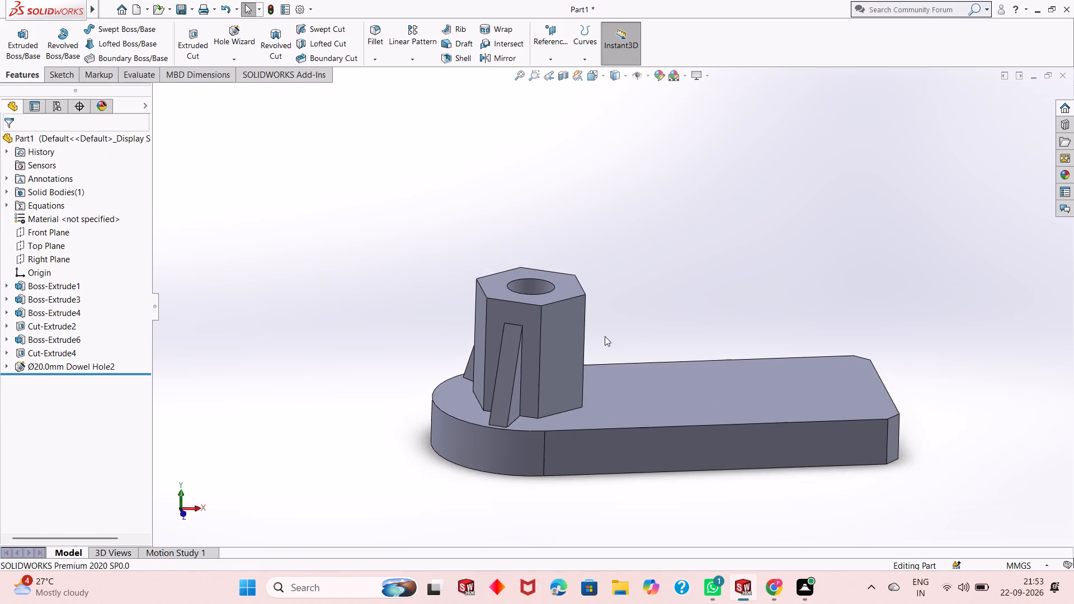
scroll(605, 336, "down", 2)
scroll(605, 336, "up", 1)
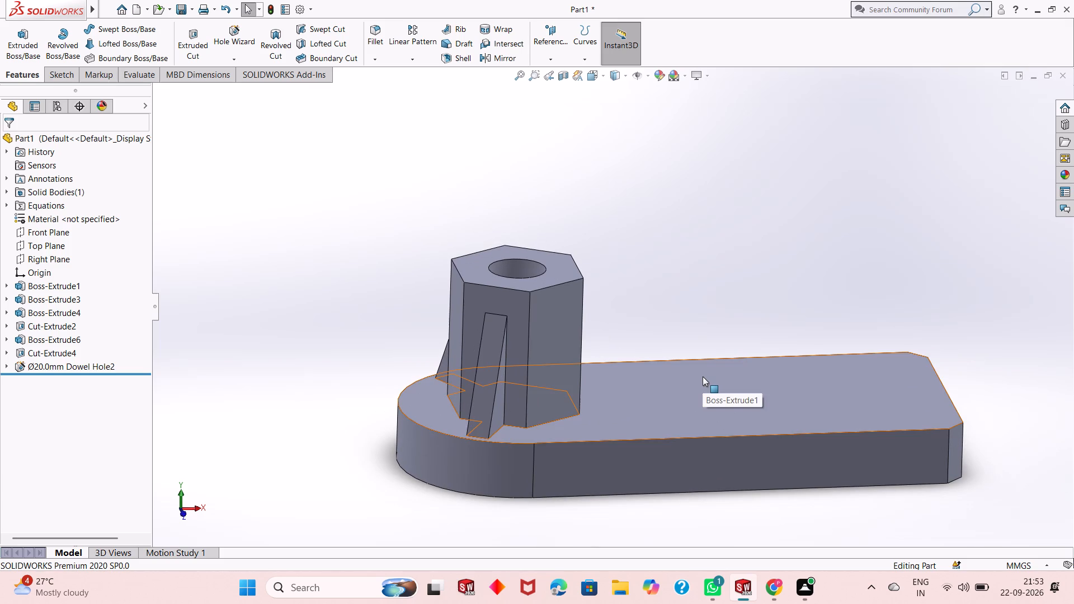
scroll(703, 376, "down", 2)
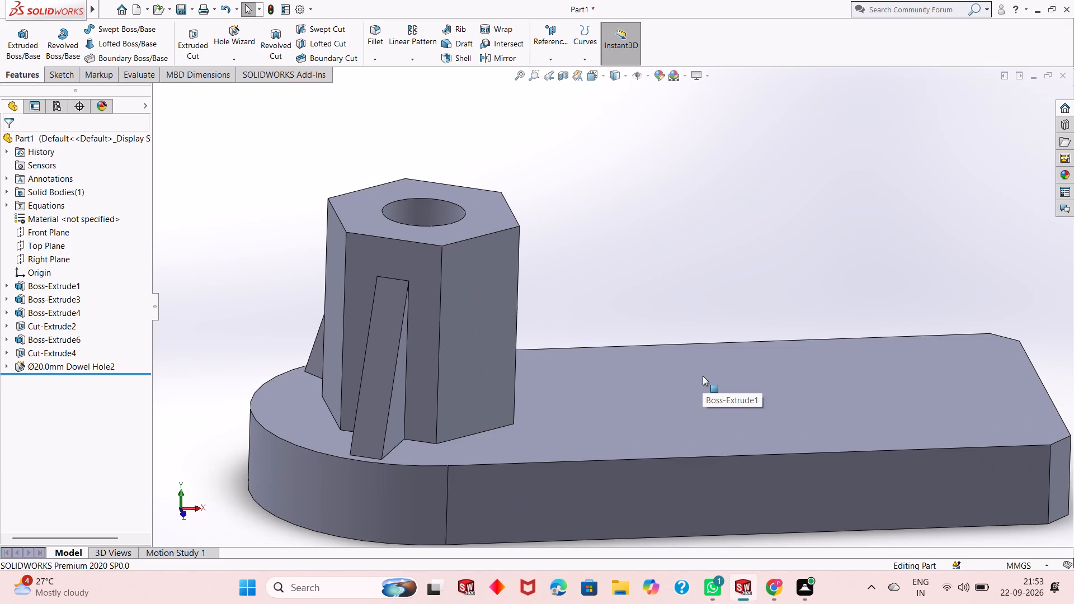
scroll(626, 361, "up", 4)
middle_click_drag(581, 345, 578, 371)
left_click(724, 323)
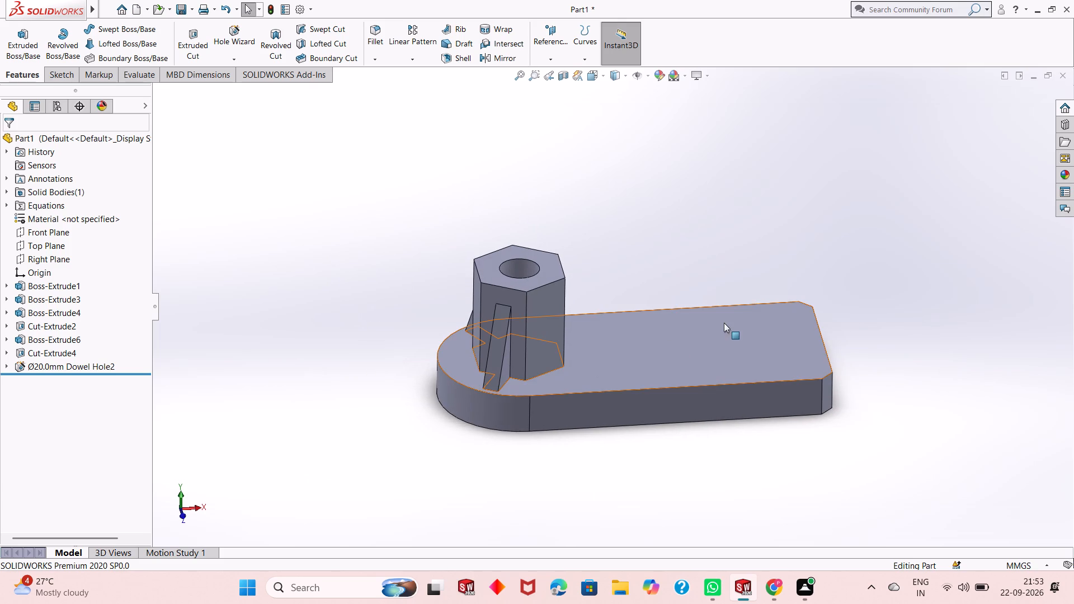
left_click(772, 291)
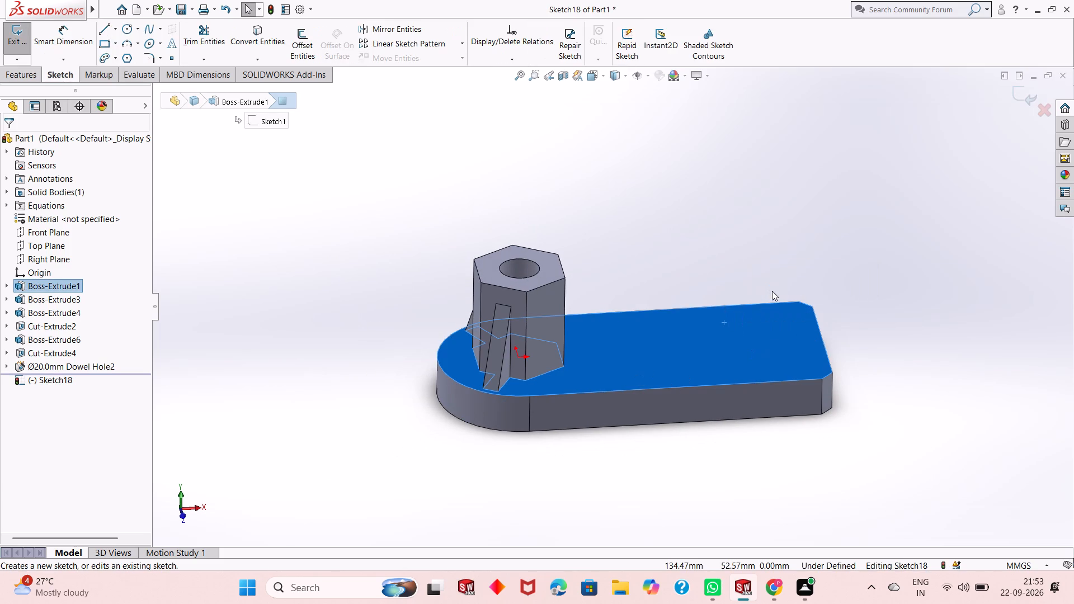
key("ctrl+8")
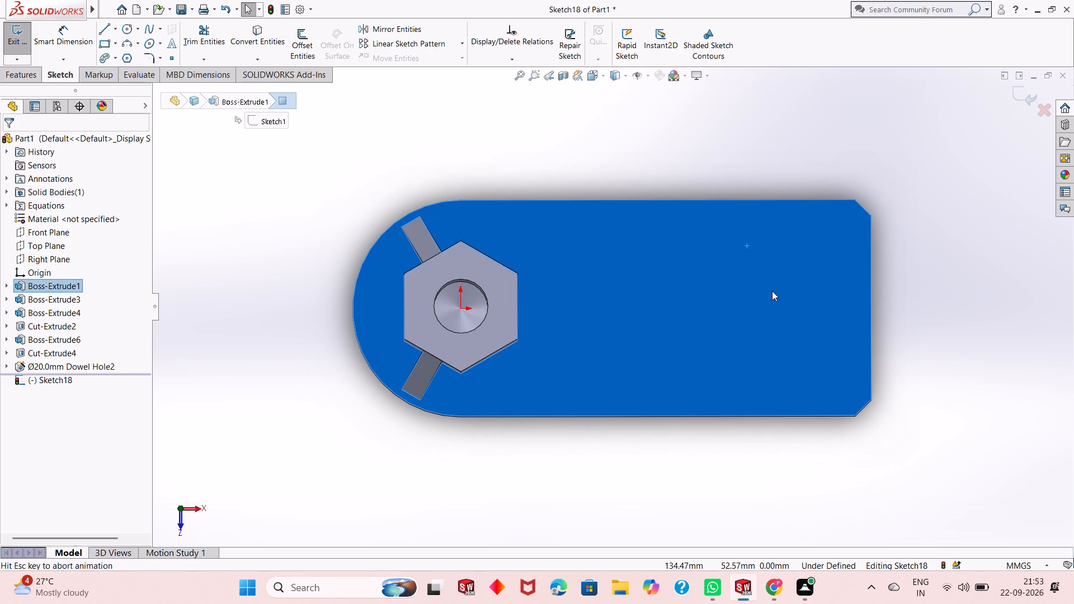
scroll(772, 291, "down", 2)
left_click(696, 140)
scroll(637, 333, "up", 2)
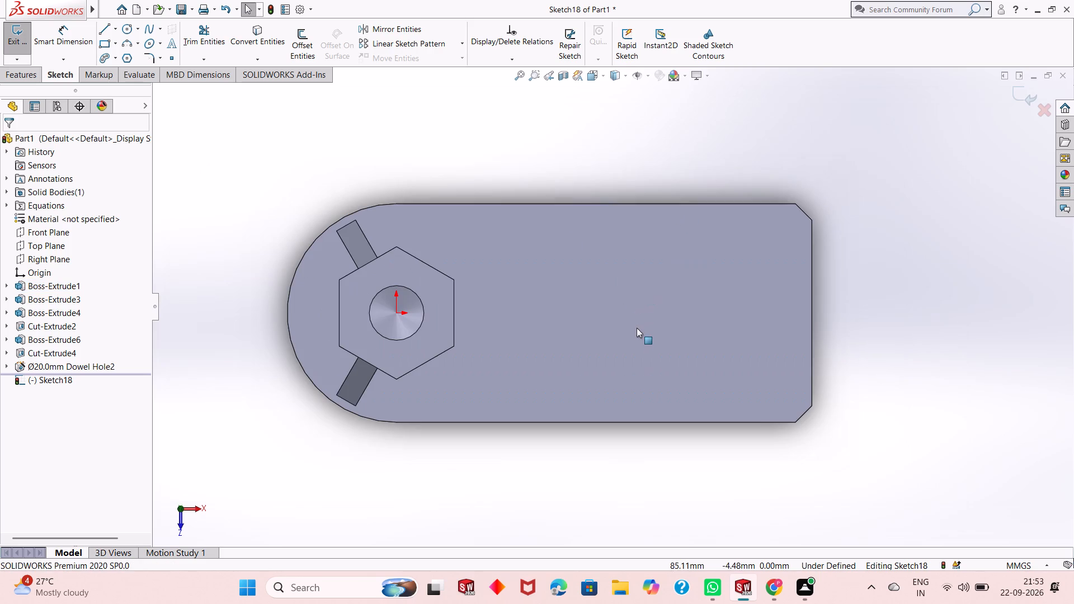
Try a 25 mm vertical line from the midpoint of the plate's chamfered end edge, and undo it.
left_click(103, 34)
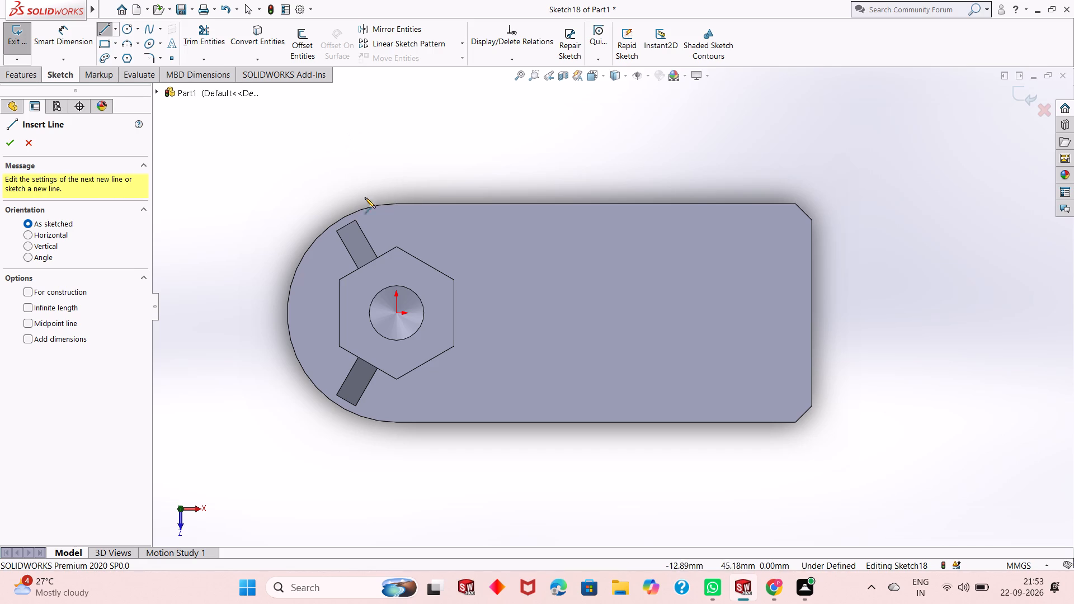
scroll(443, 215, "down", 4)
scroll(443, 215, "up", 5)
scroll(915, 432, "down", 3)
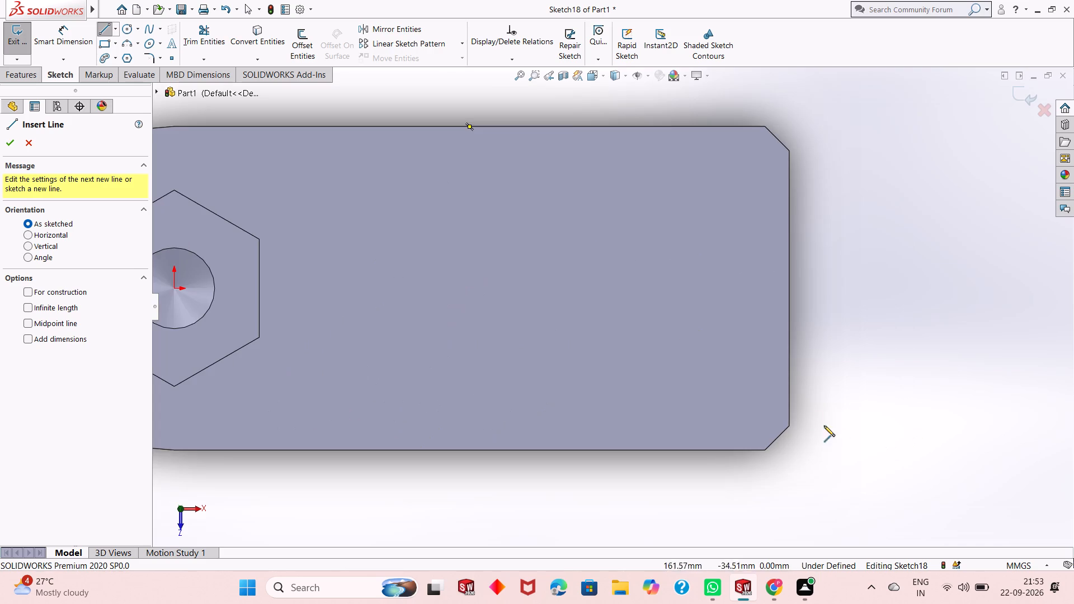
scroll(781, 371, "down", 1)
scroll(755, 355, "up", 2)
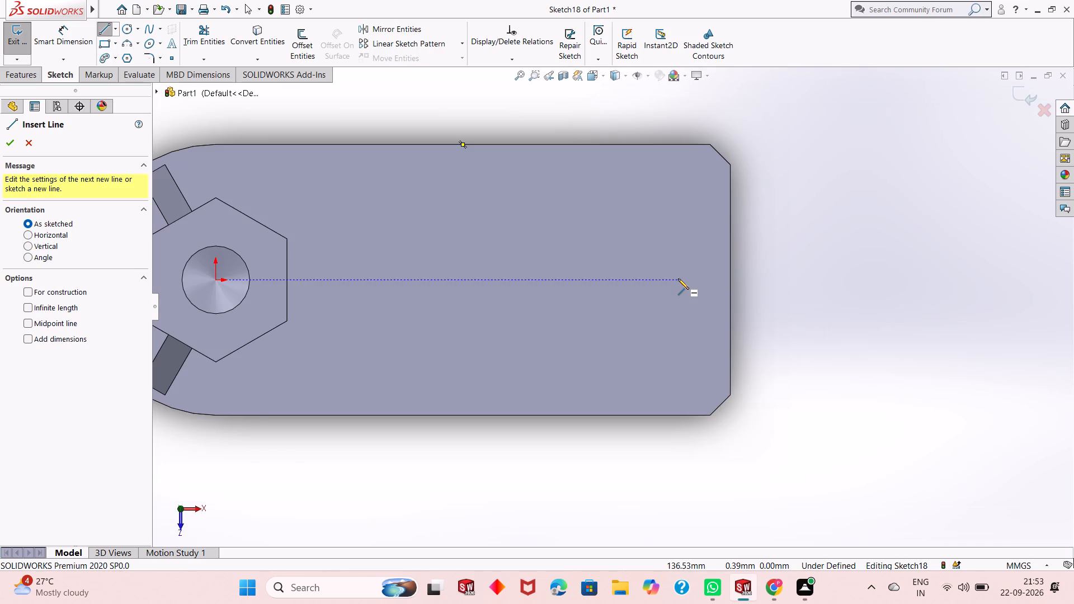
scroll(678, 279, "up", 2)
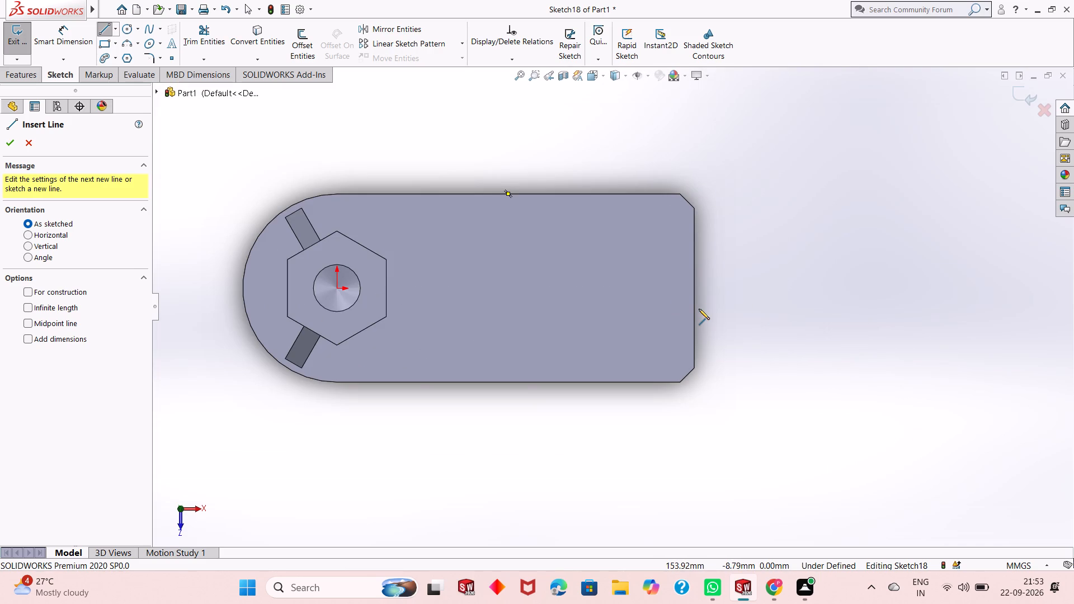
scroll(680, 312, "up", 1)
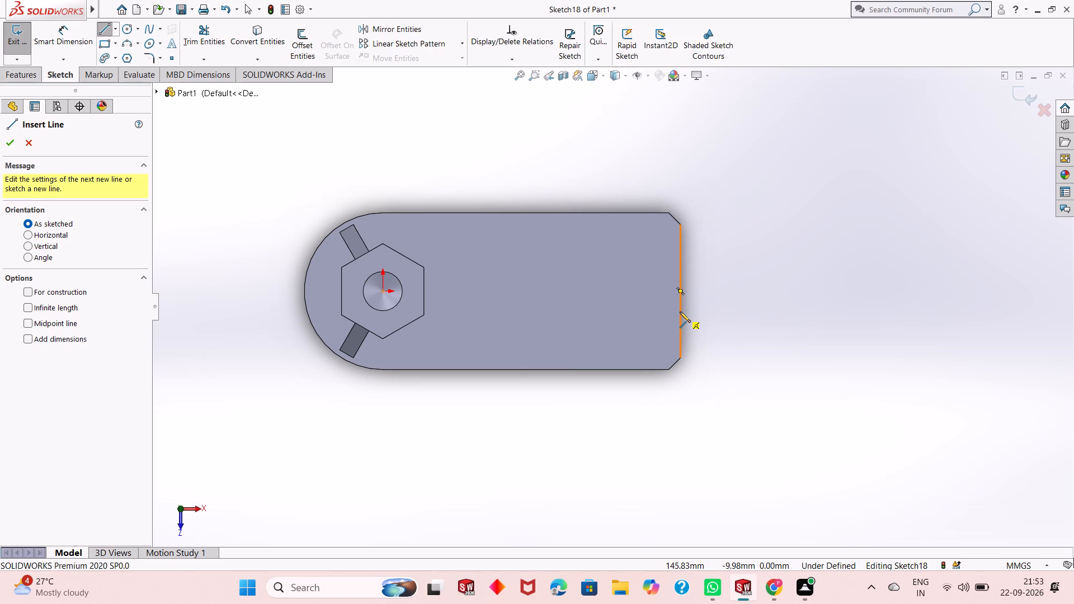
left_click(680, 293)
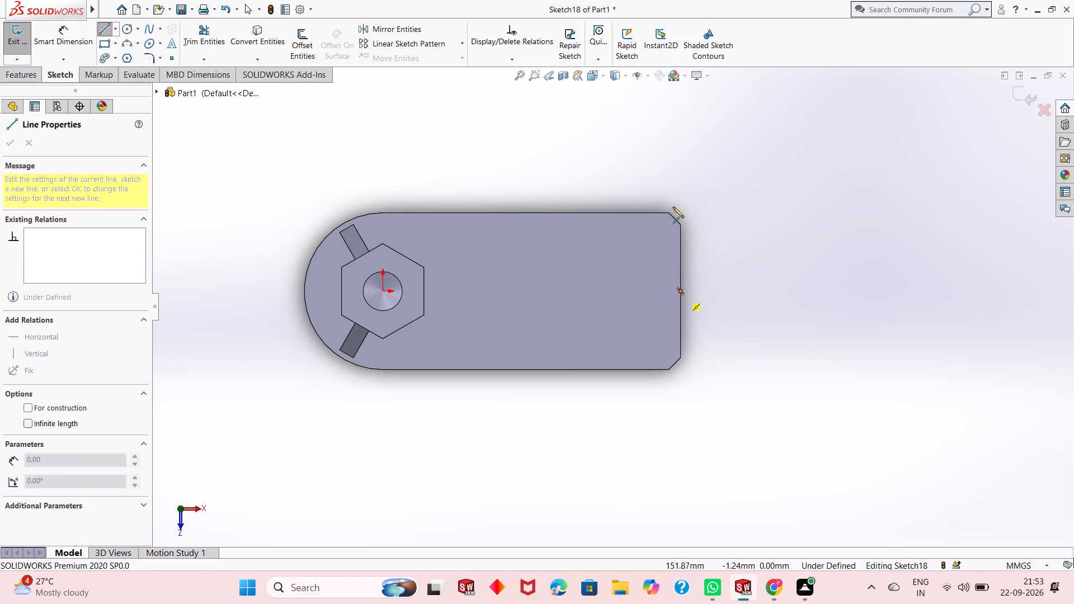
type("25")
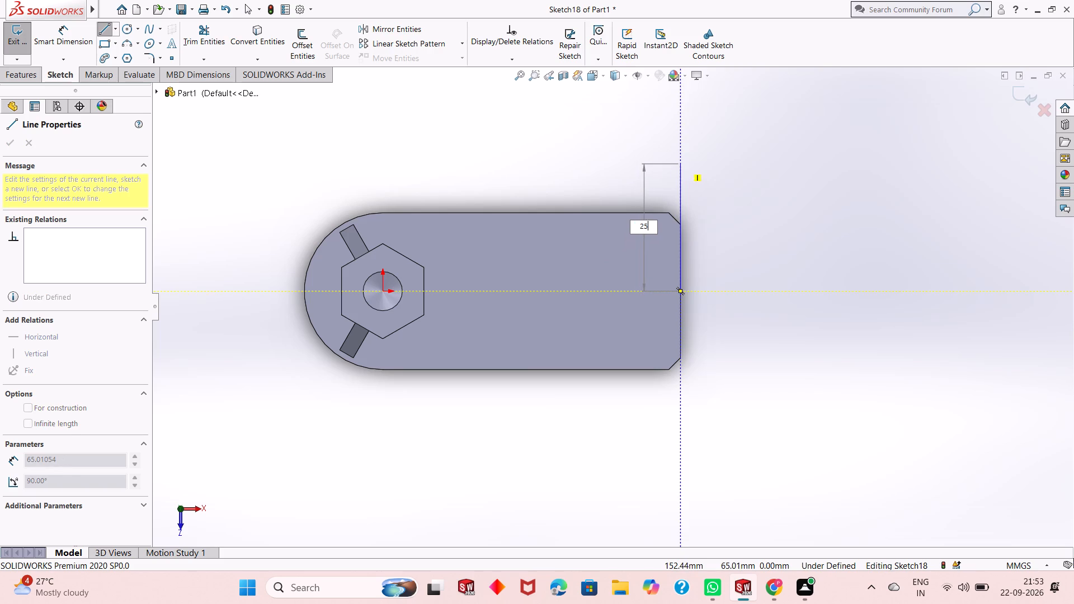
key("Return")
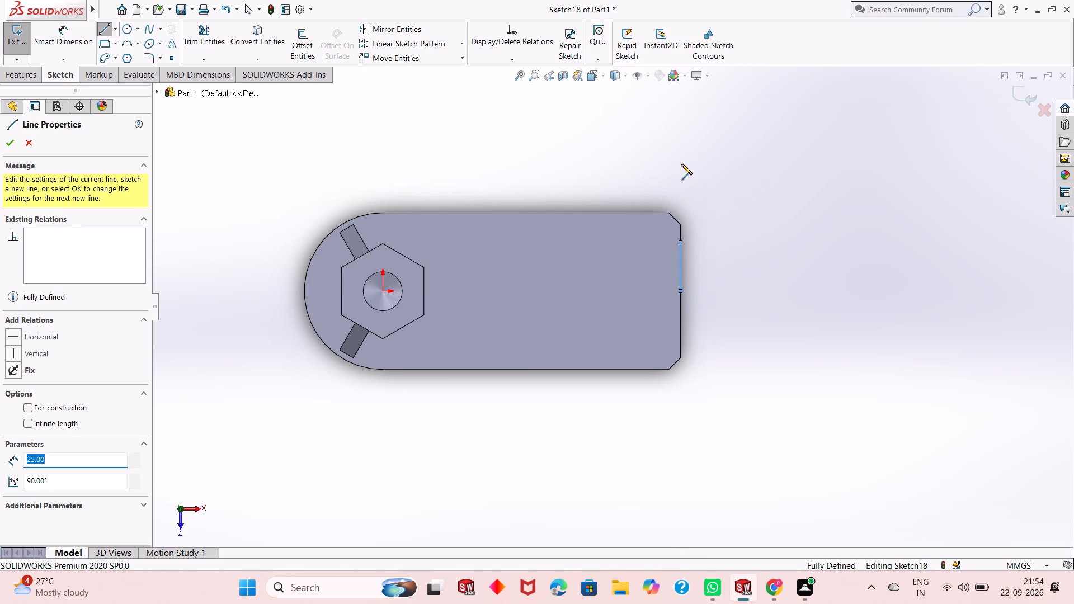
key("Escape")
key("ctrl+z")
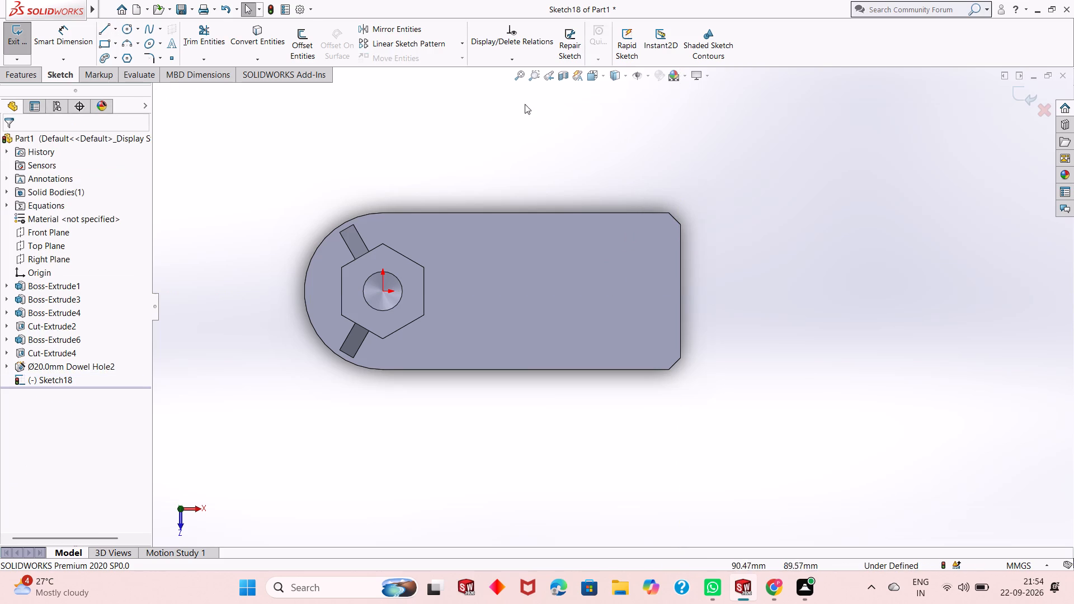
Sketch a corner rectangle about 74 mm long, running inward from the plate's chamfered end edge across the centreline.
left_click(104, 44)
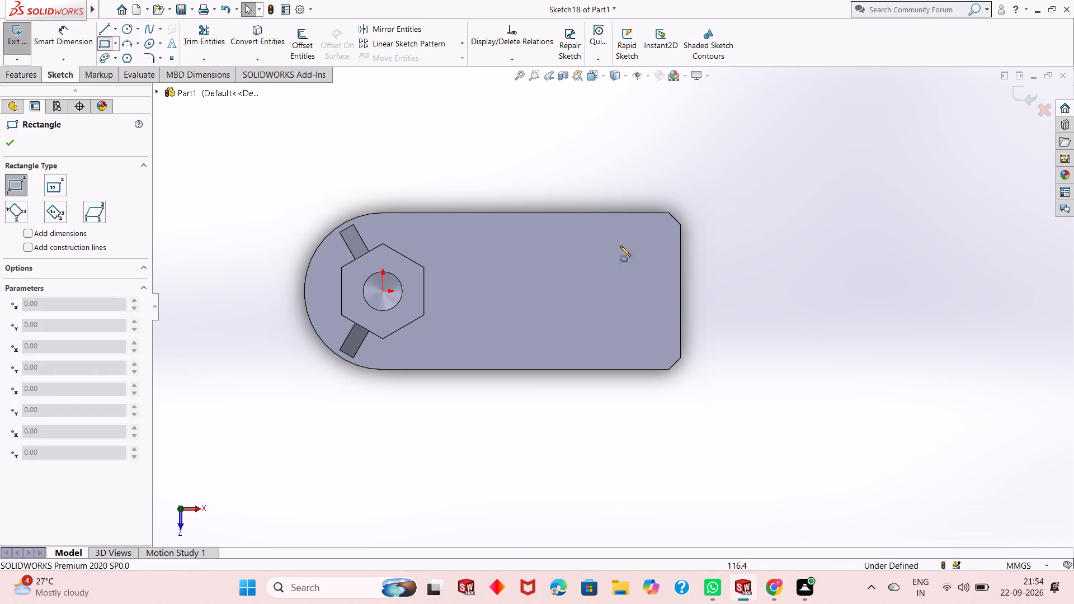
left_click(682, 267)
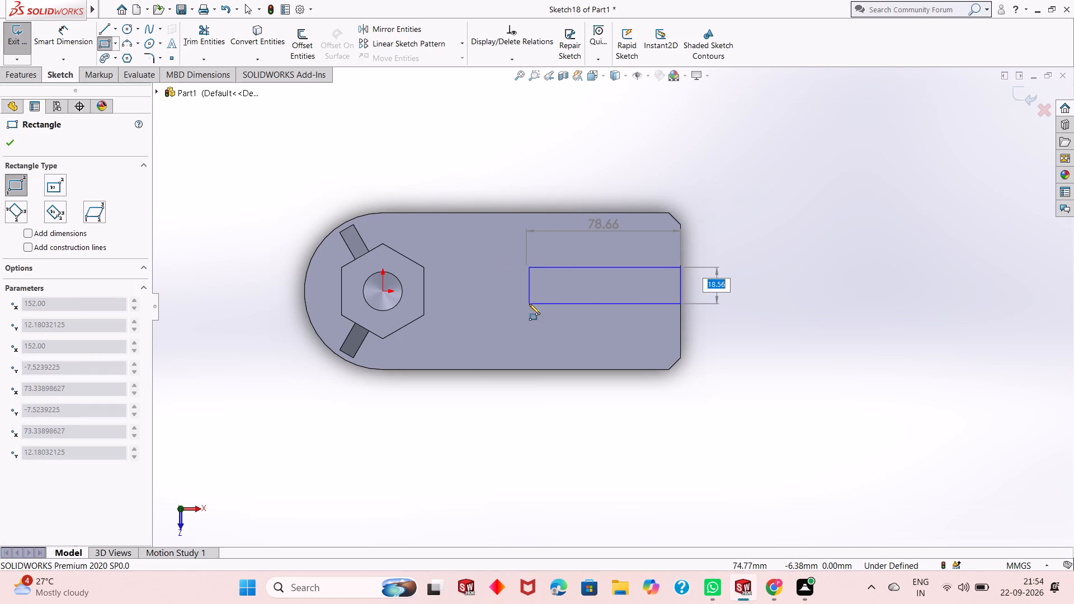
left_click(536, 341)
right_click(537, 328)
left_click(572, 338)
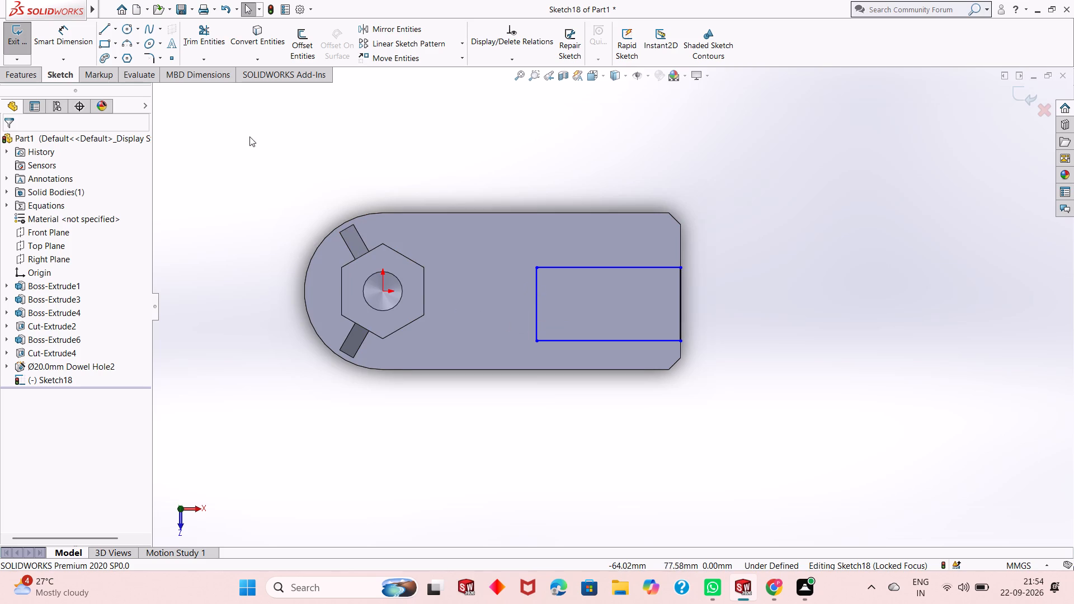
key("Escape")
Dimension the rectangle's outer corner on the end edge 25 mm vertically from the origin.
scroll(752, 358, "down", 2)
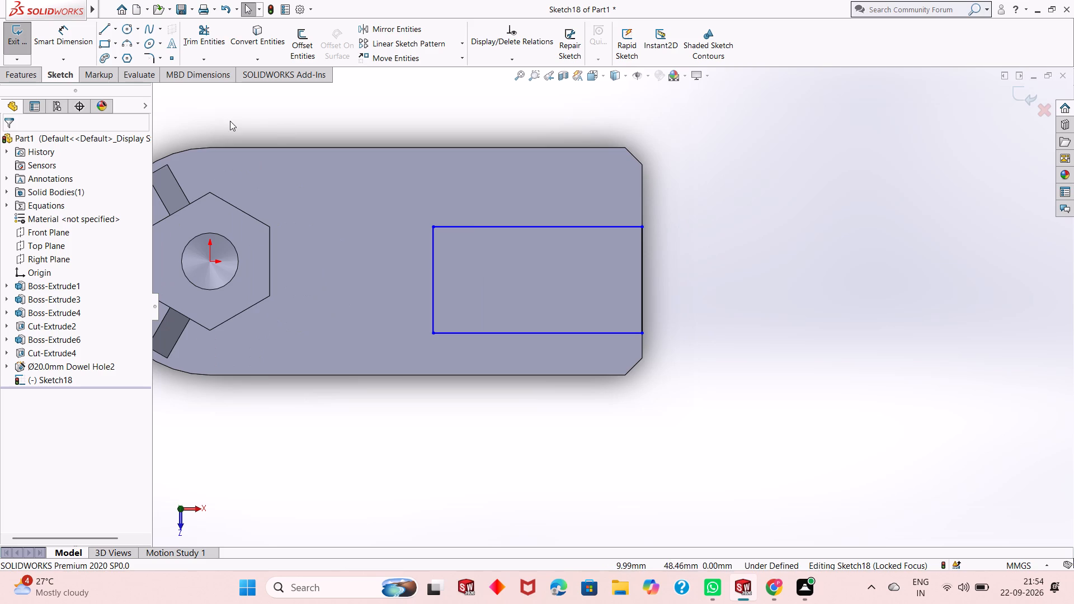
left_click(71, 36)
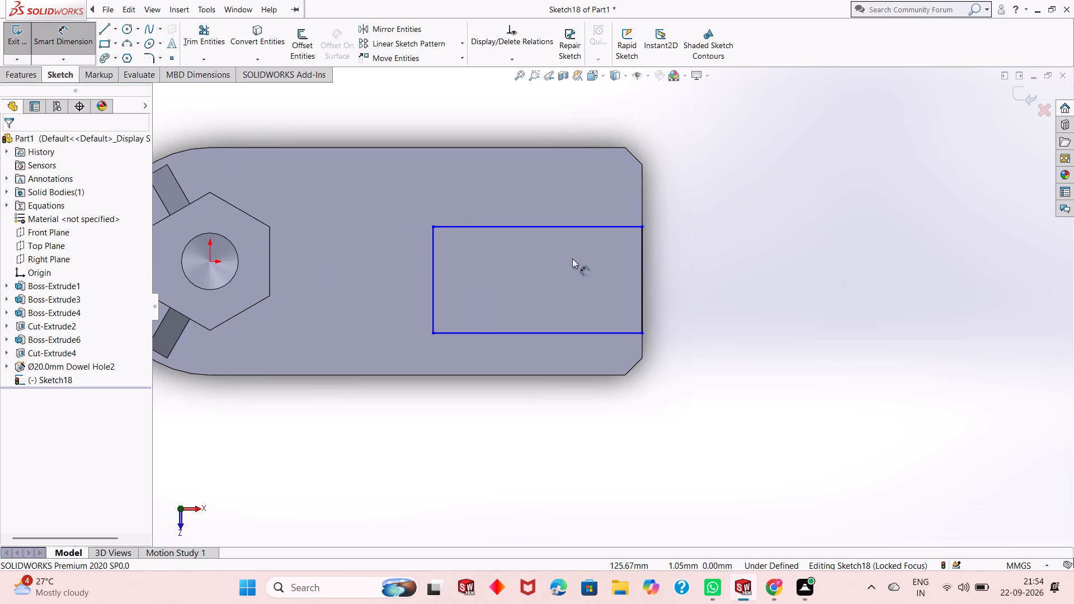
left_click(643, 226)
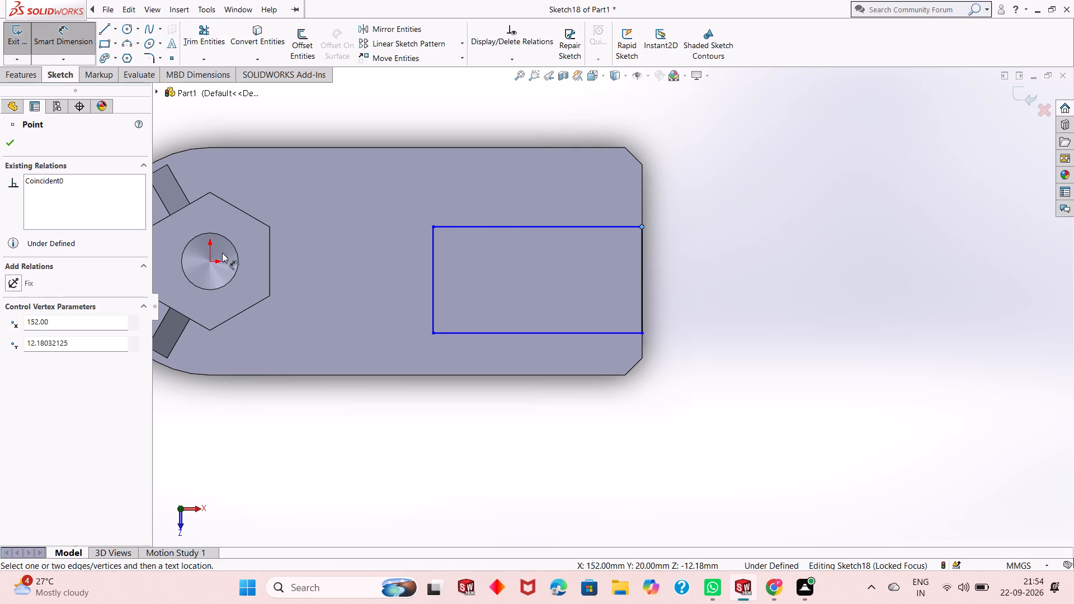
left_click(209, 261)
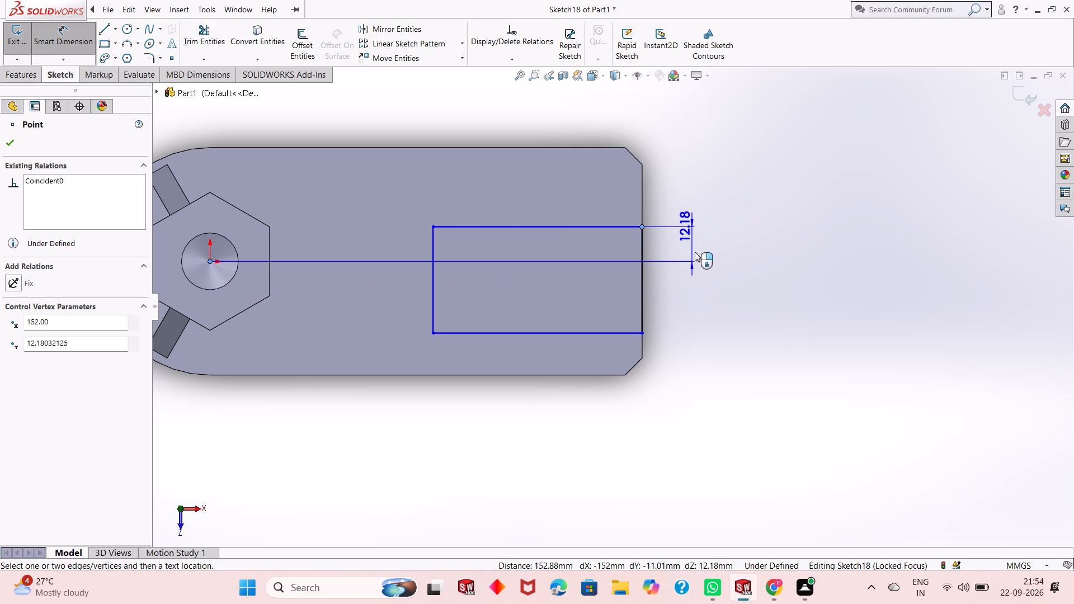
left_click(700, 251)
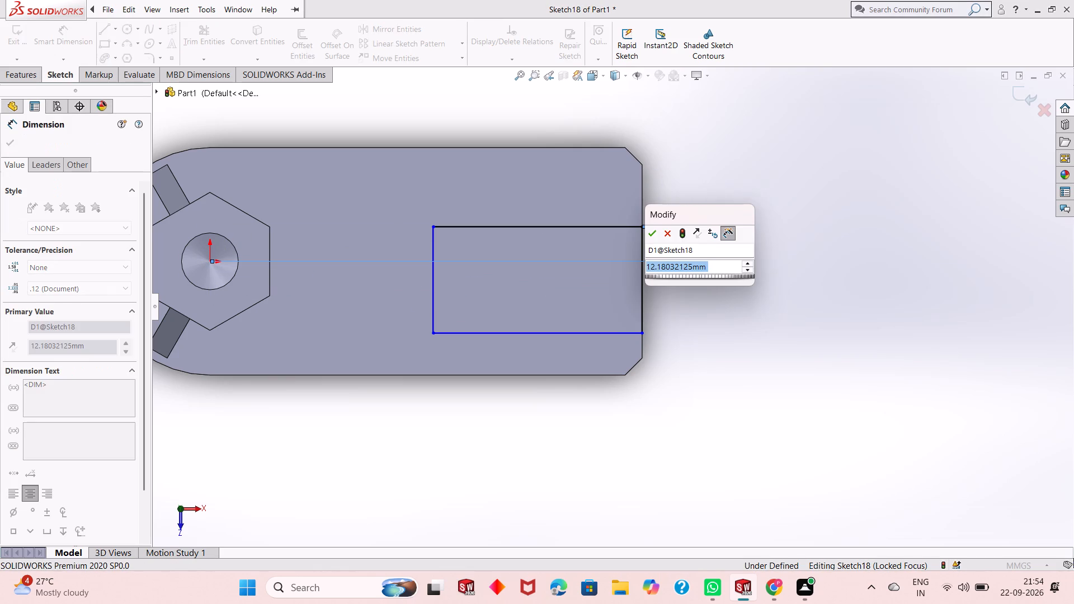
type("25")
key("Return")
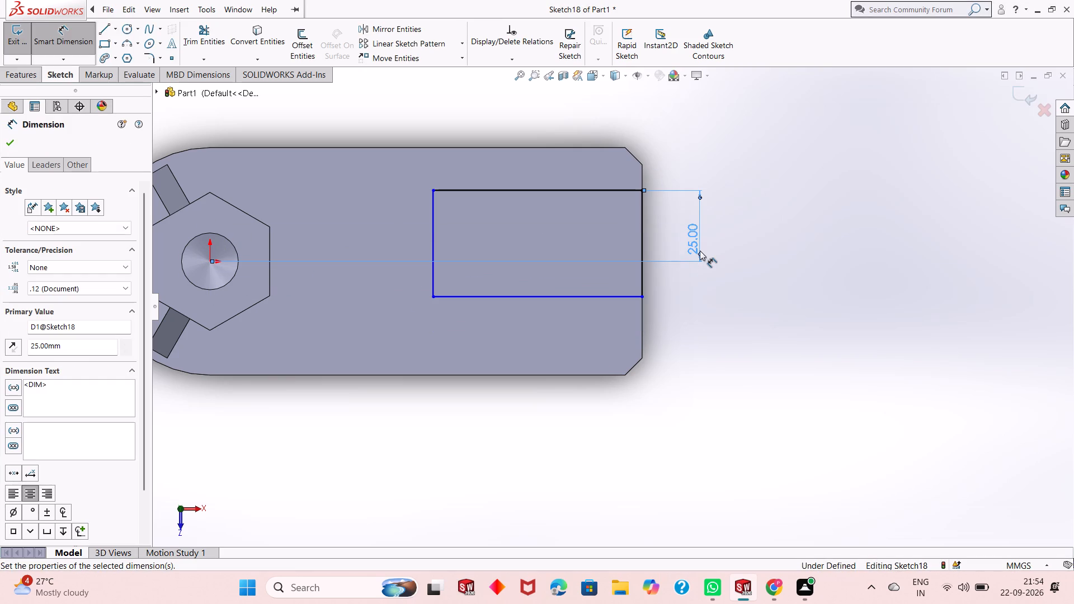
Dimension the rectangle's side on the plate's end edge to 50 mm and its lengthwise side to 50 mm.
left_click(642, 235)
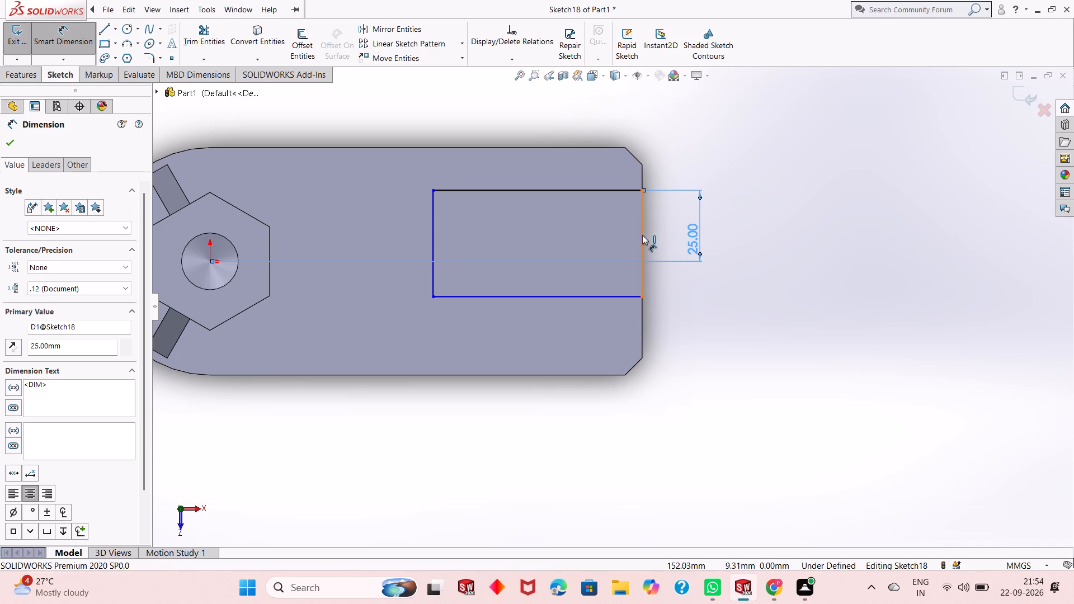
left_click(797, 220)
type("50")
key("Return")
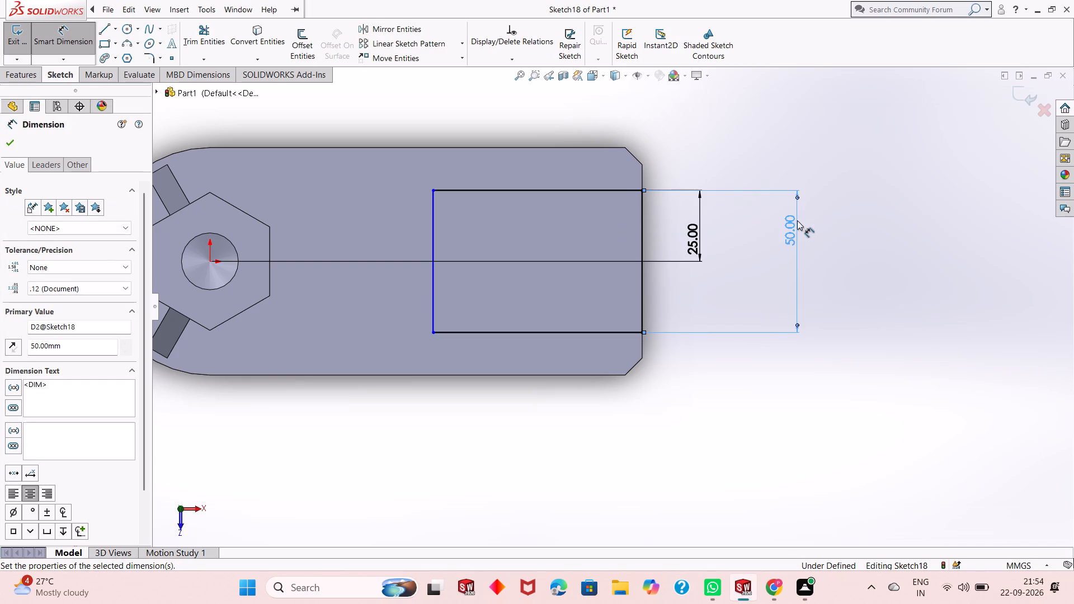
left_click(569, 192)
left_click(561, 105)
type("50")
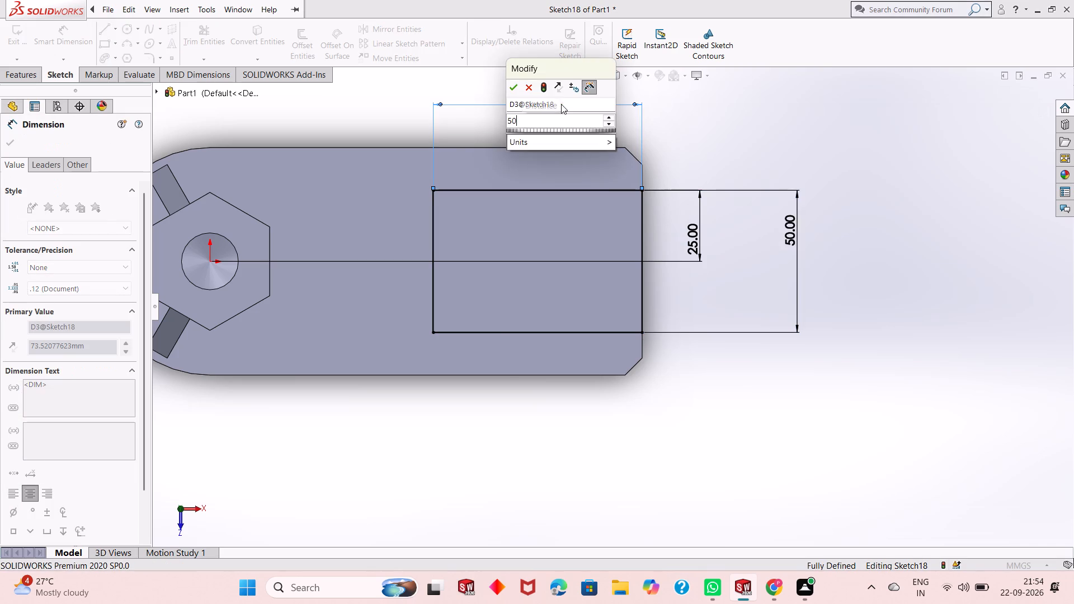
key("Return")
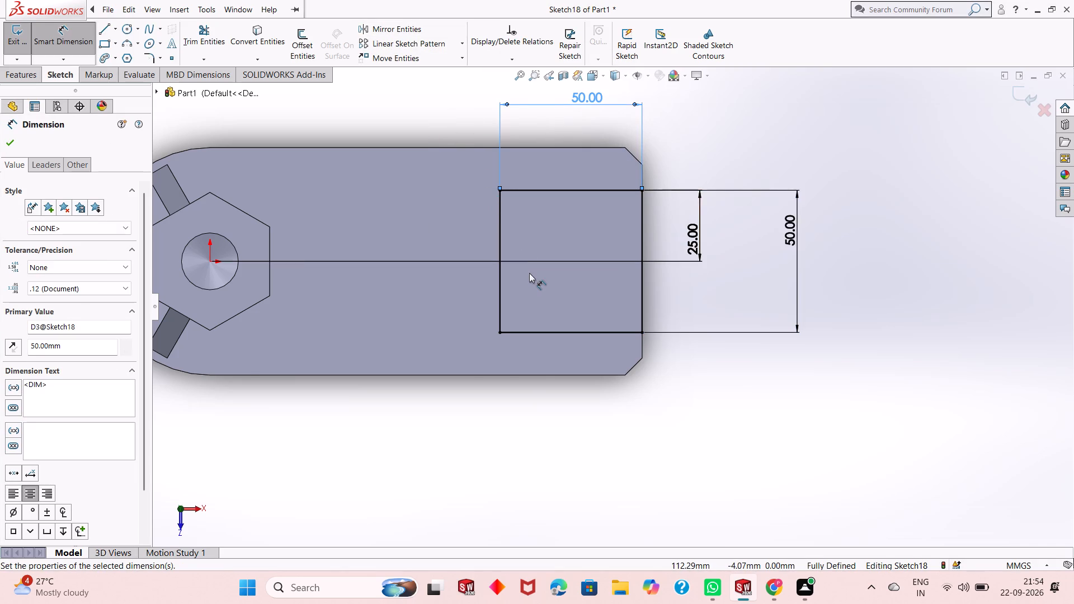
scroll(529, 273, "up", 1)
middle_click_drag(529, 333, 526, 240)
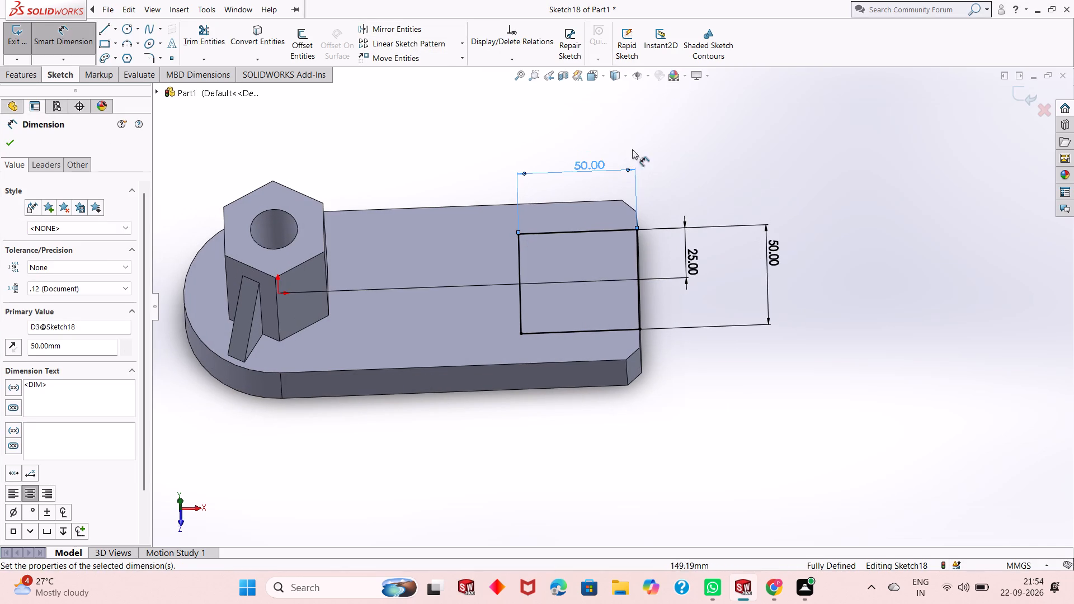
right_click(648, 142)
left_click(674, 176)
Sketch a narrow corner rectangle across the centreline, from the hexagonal boss's flat facing the chamfered end to the 50 mm square's inner side.
scroll(573, 379, "up", 1)
middle_click_drag(573, 379, 569, 364)
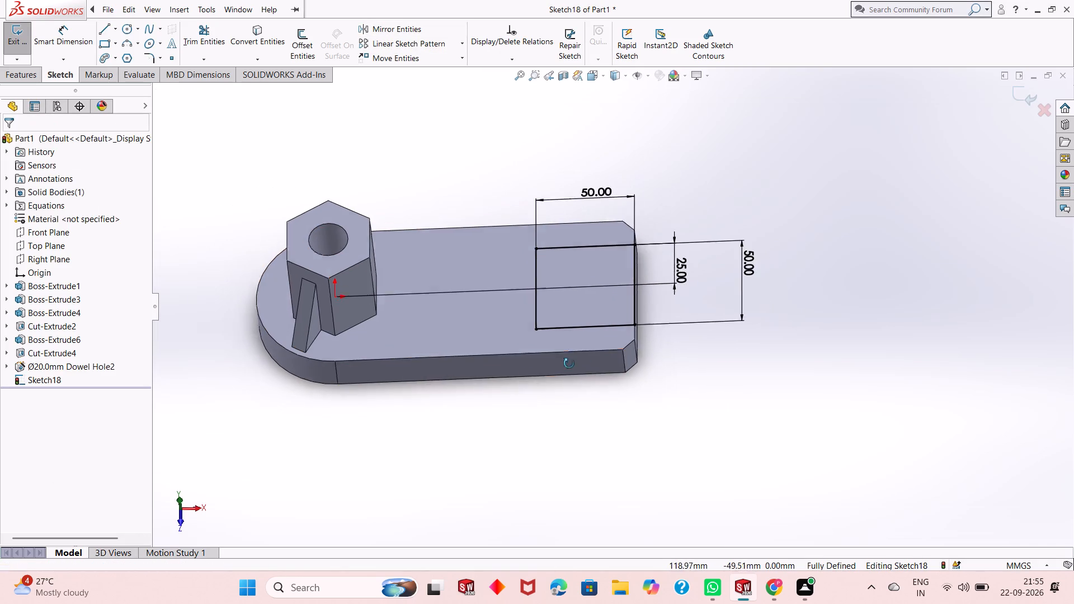
middle_click_drag(569, 364, 571, 308)
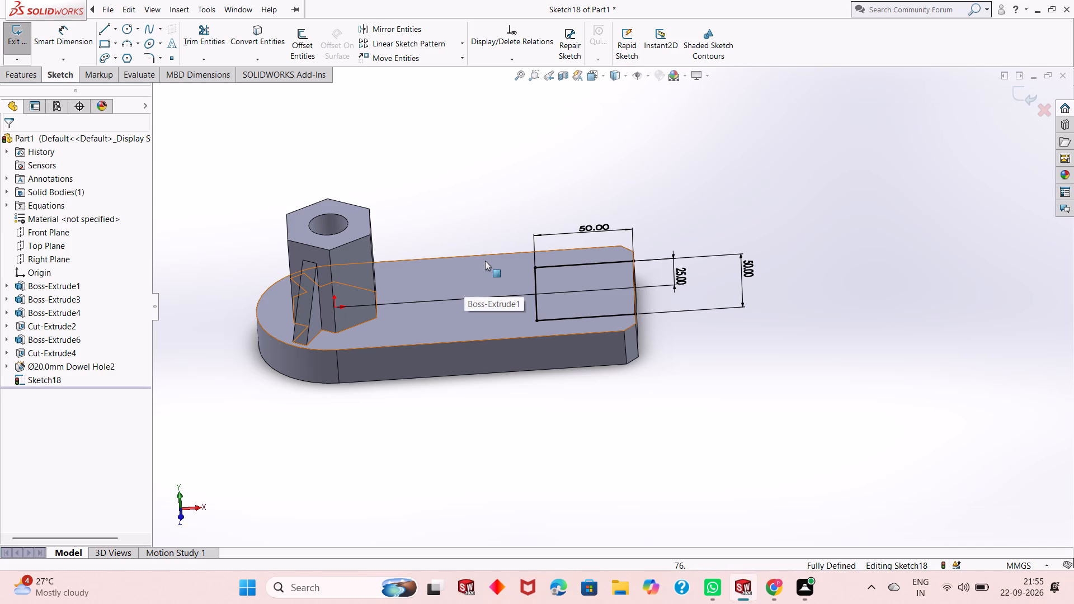
key("ctrl+8")
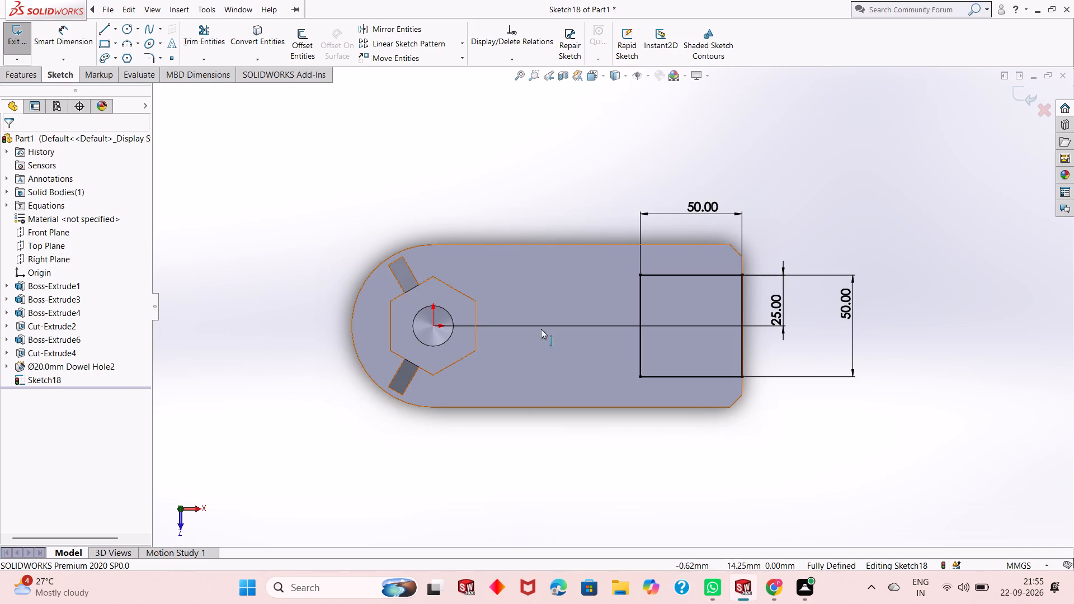
left_click(103, 45)
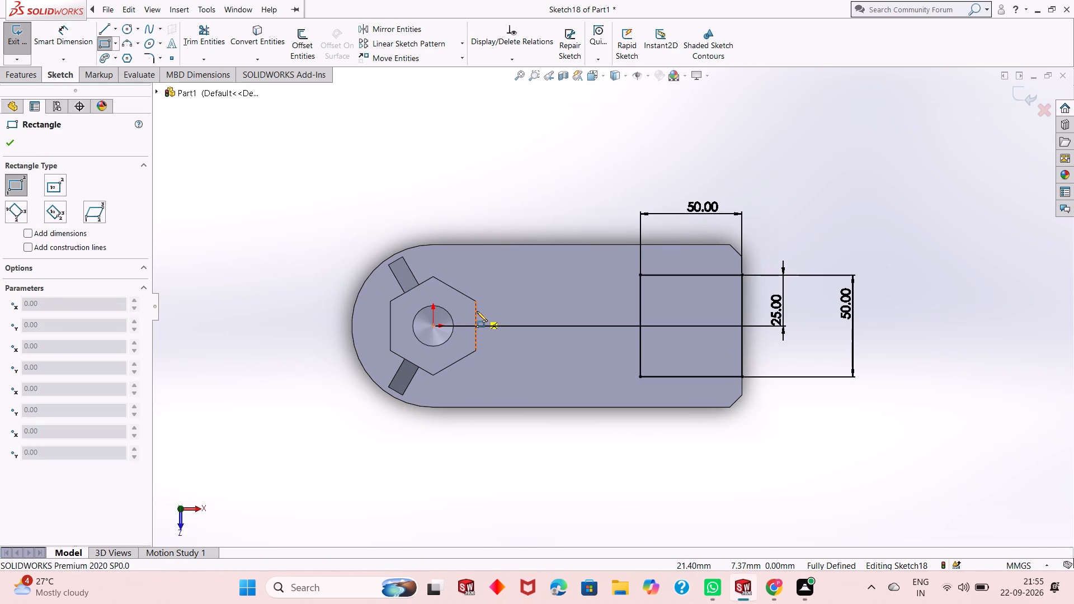
left_click(477, 311)
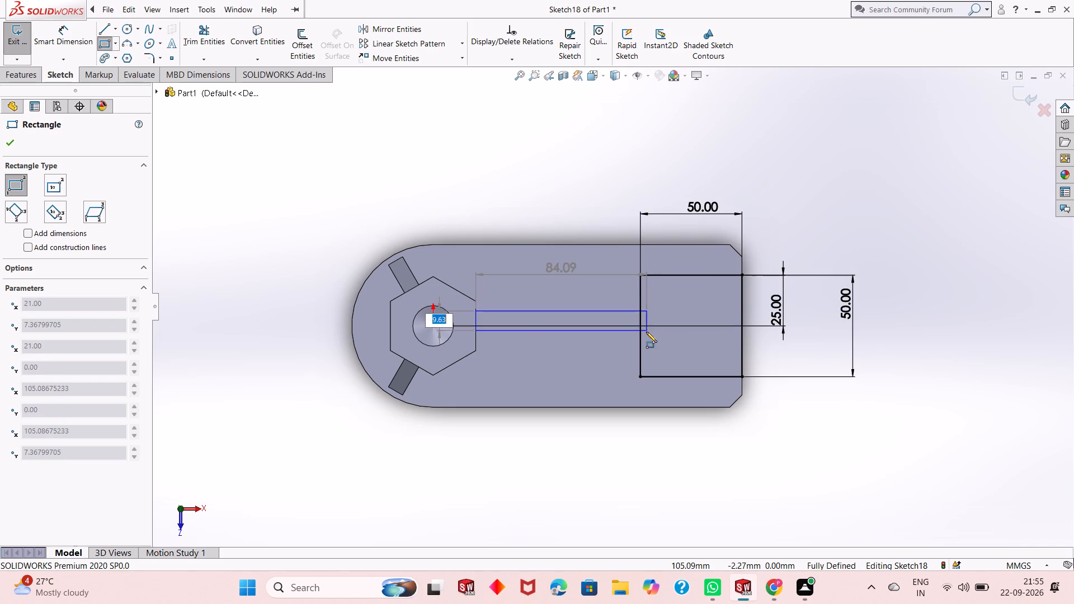
left_click(640, 334)
key("Escape")
key("Escape")
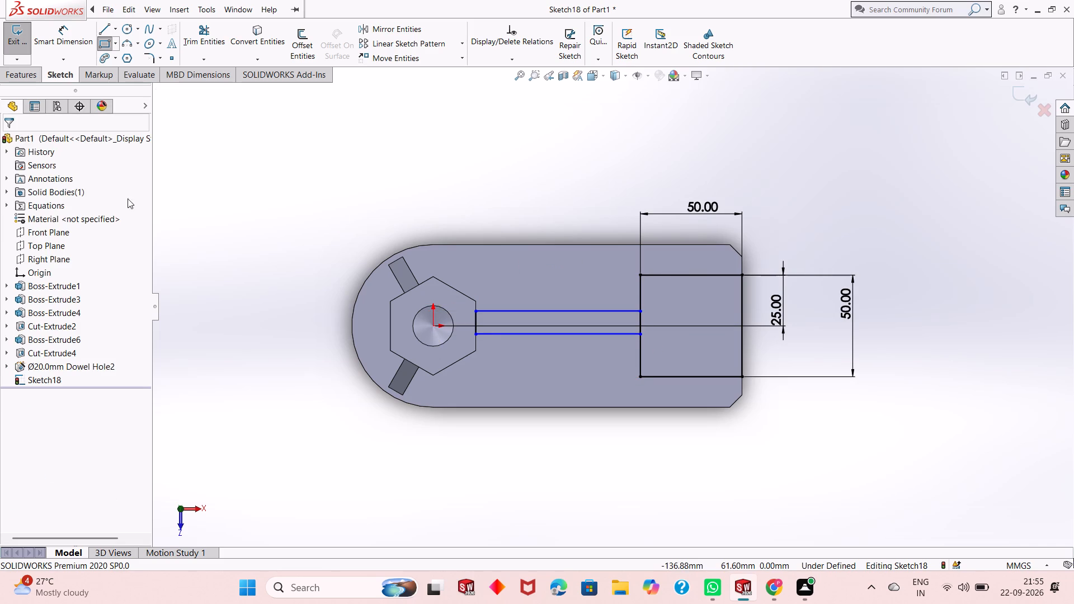
key("Escape")
Dimension the narrow rectangle's upper corner on the hexagon's flat 5 mm vertically from the origin.
left_click(81, 41)
scroll(845, 440, "down", 1)
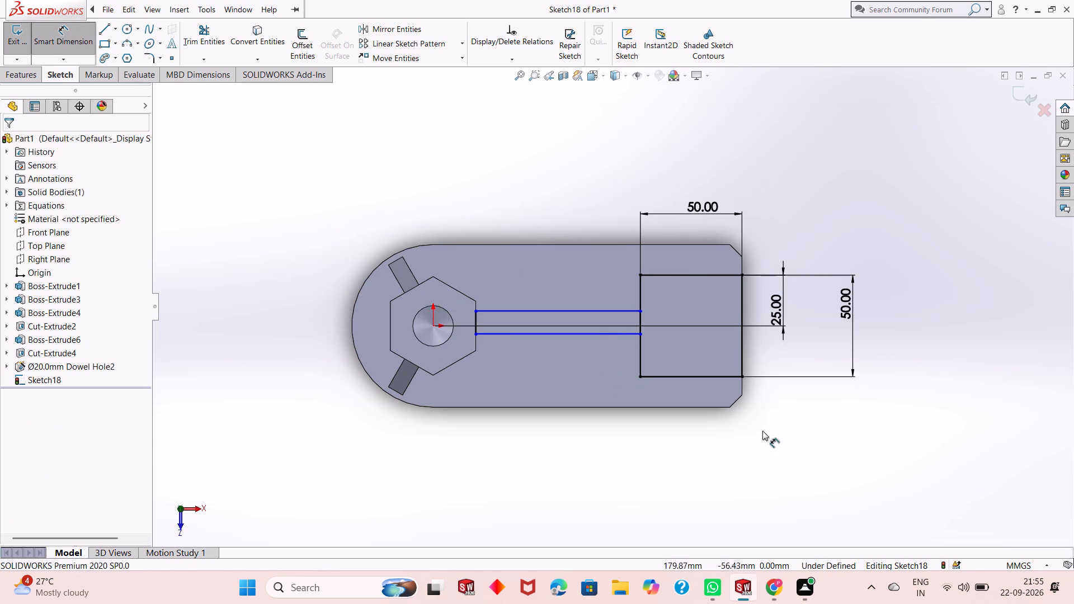
scroll(703, 417, "down", 1)
scroll(326, 259, "down", 1)
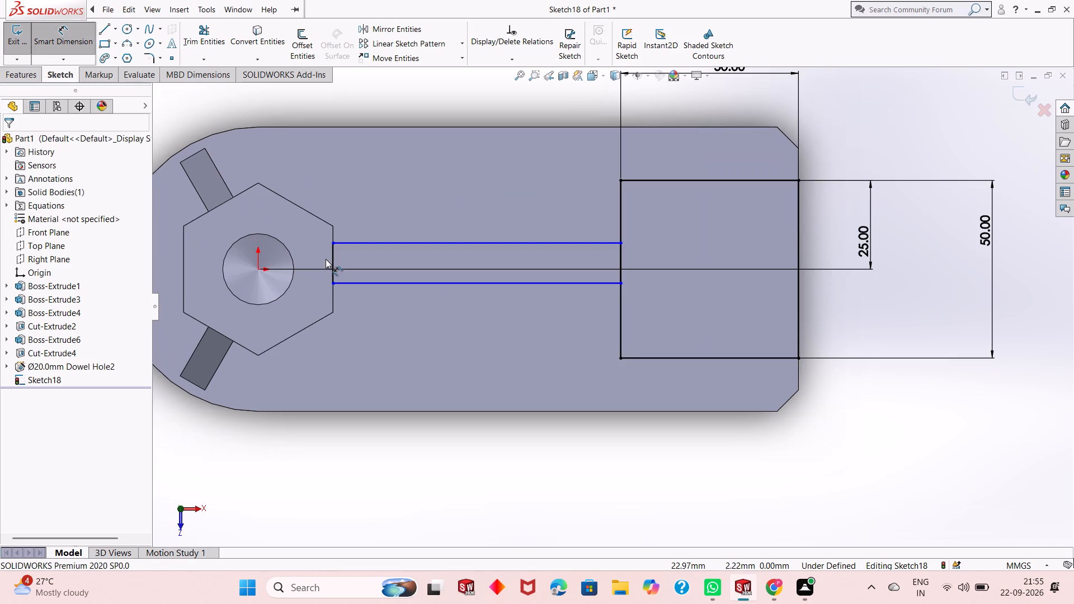
left_click(332, 245)
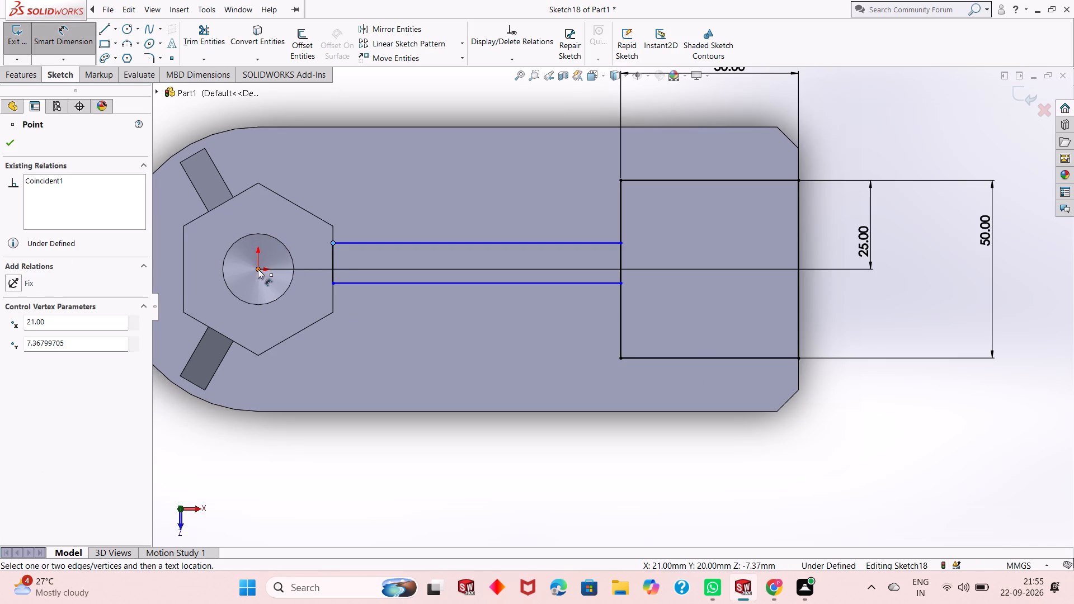
left_click(258, 269)
left_click(170, 253)
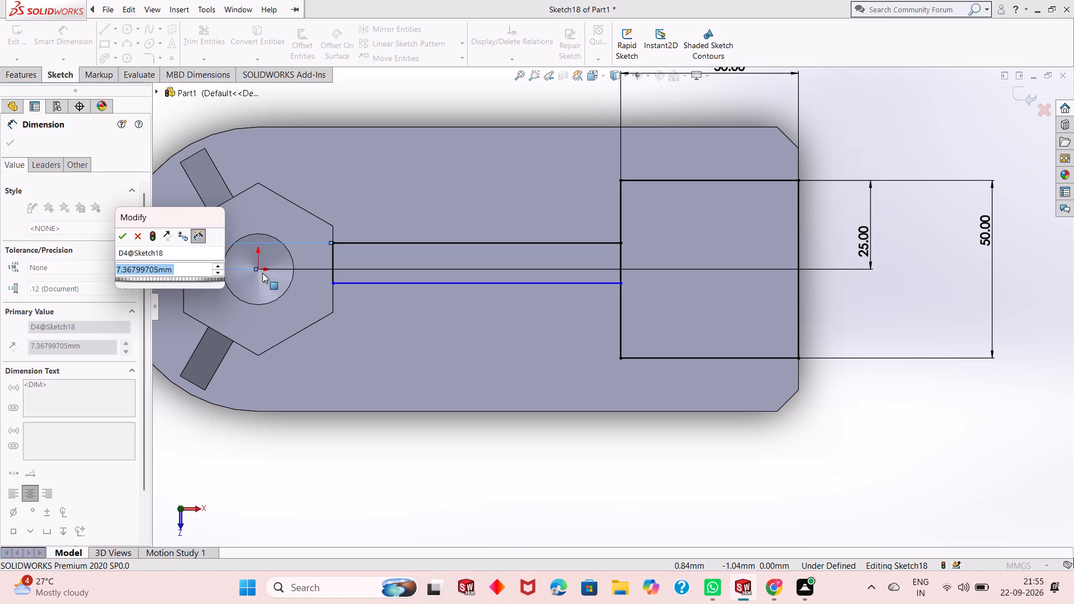
scroll(368, 285, "down", 2)
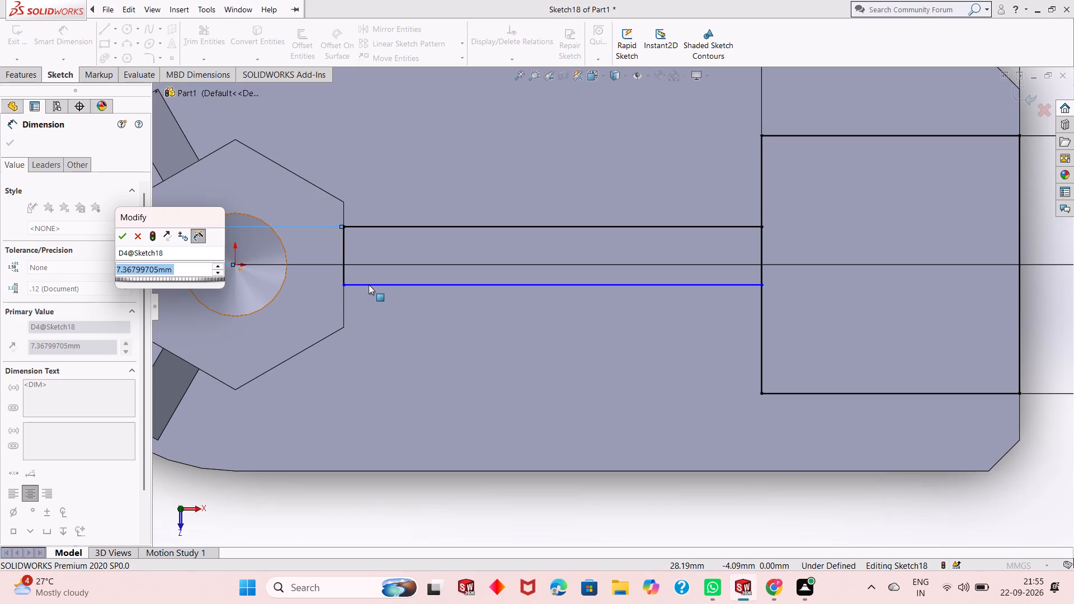
scroll(369, 285, "up", 1)
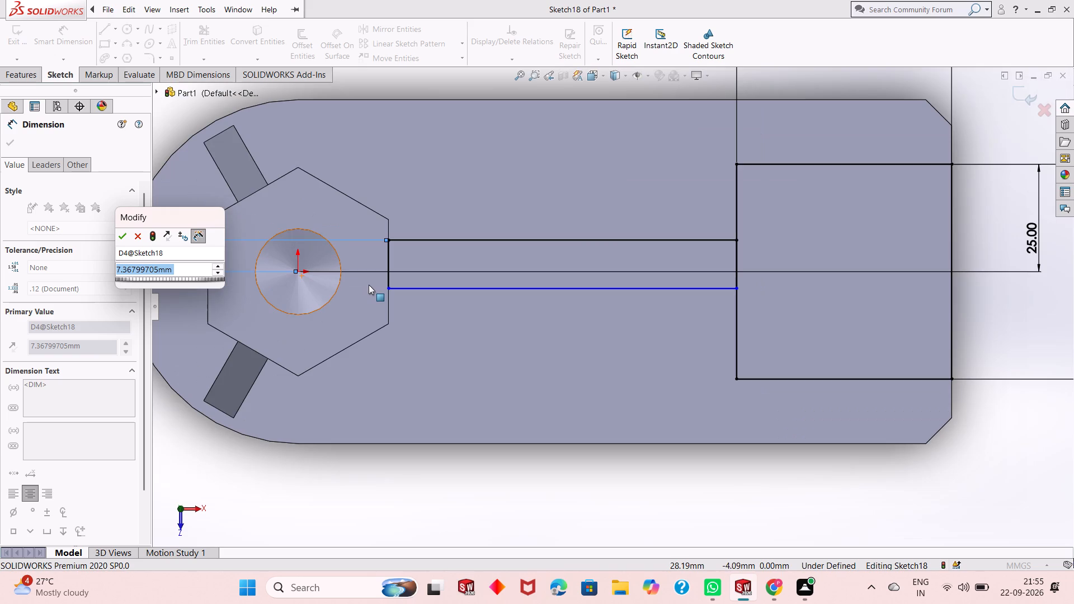
scroll(369, 285, "up", 1)
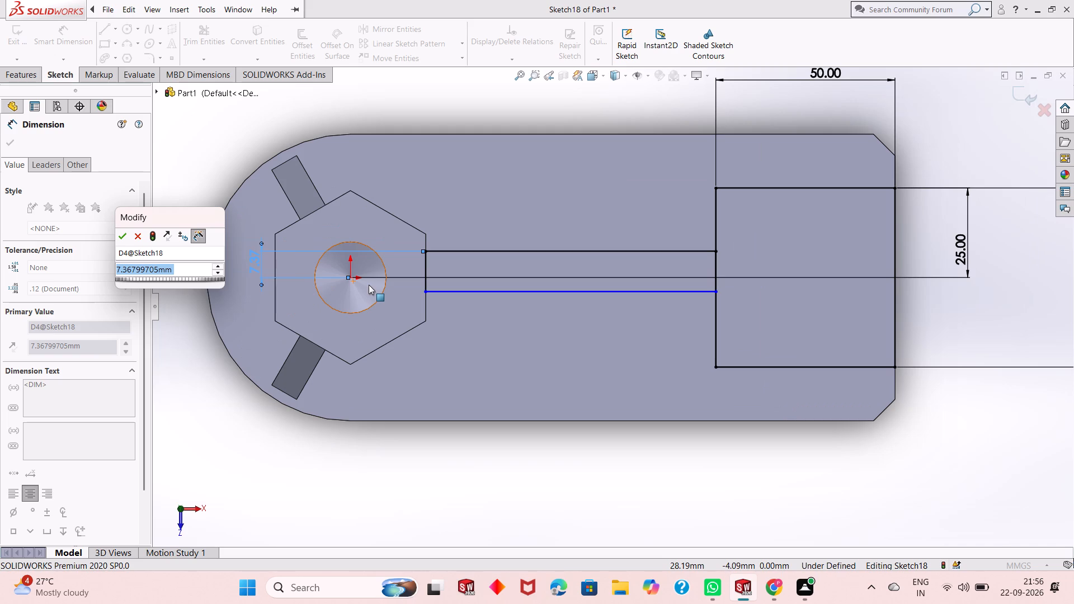
scroll(369, 285, "down", 1)
scroll(369, 285, "up", 2)
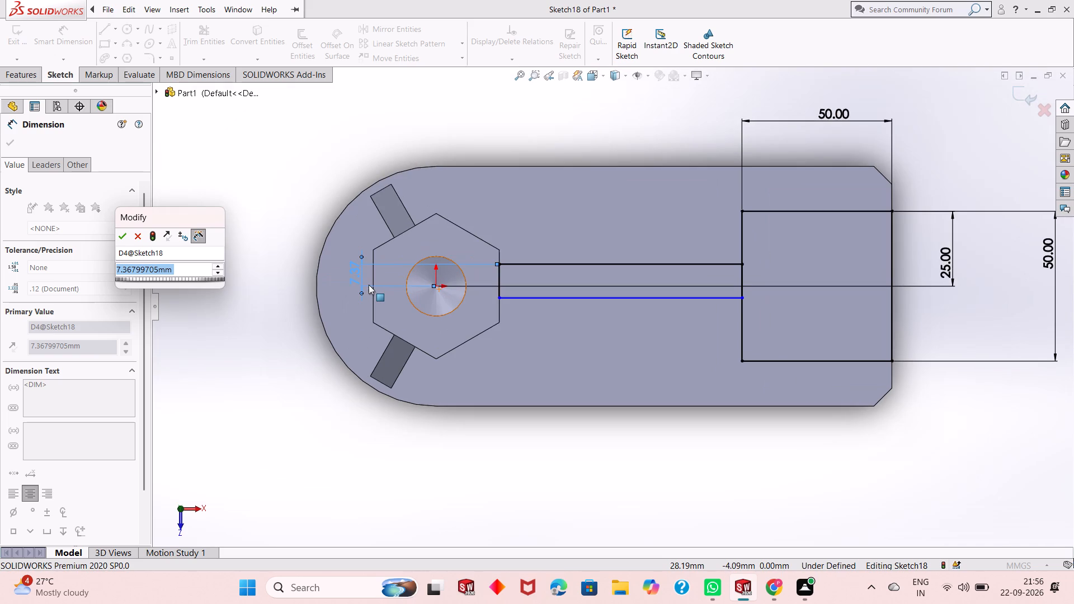
scroll(369, 285, "up", 1)
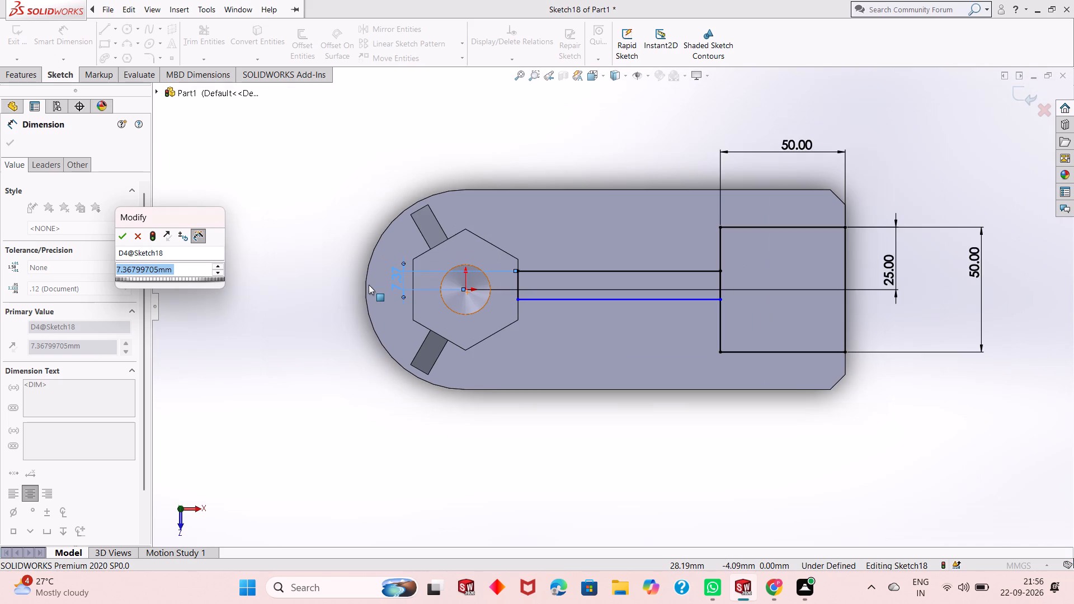
scroll(369, 285, "up", 3)
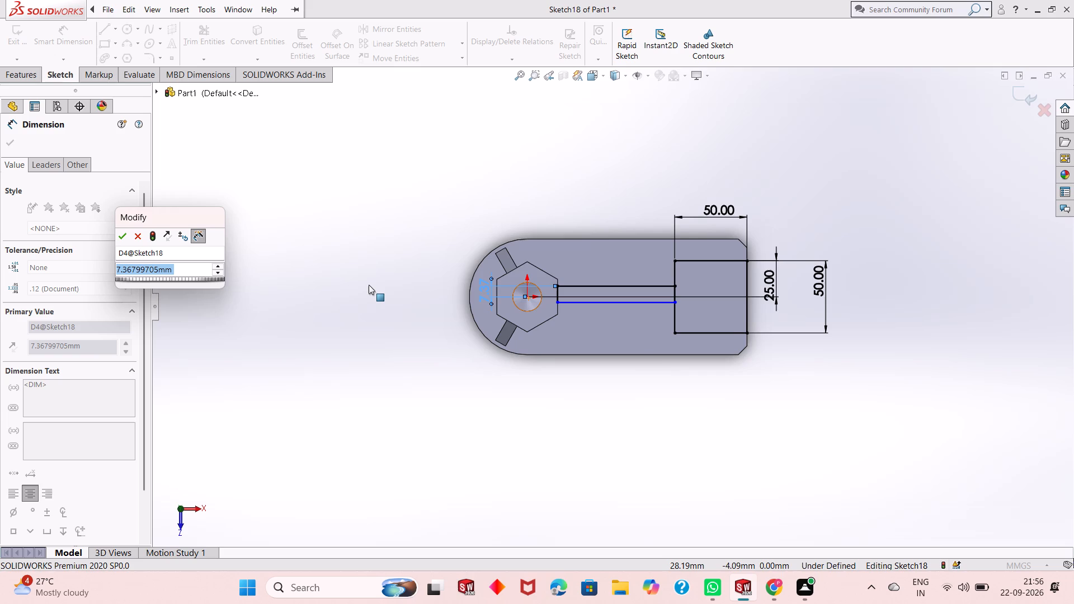
scroll(369, 285, "up", 1)
scroll(369, 285, "down", 5)
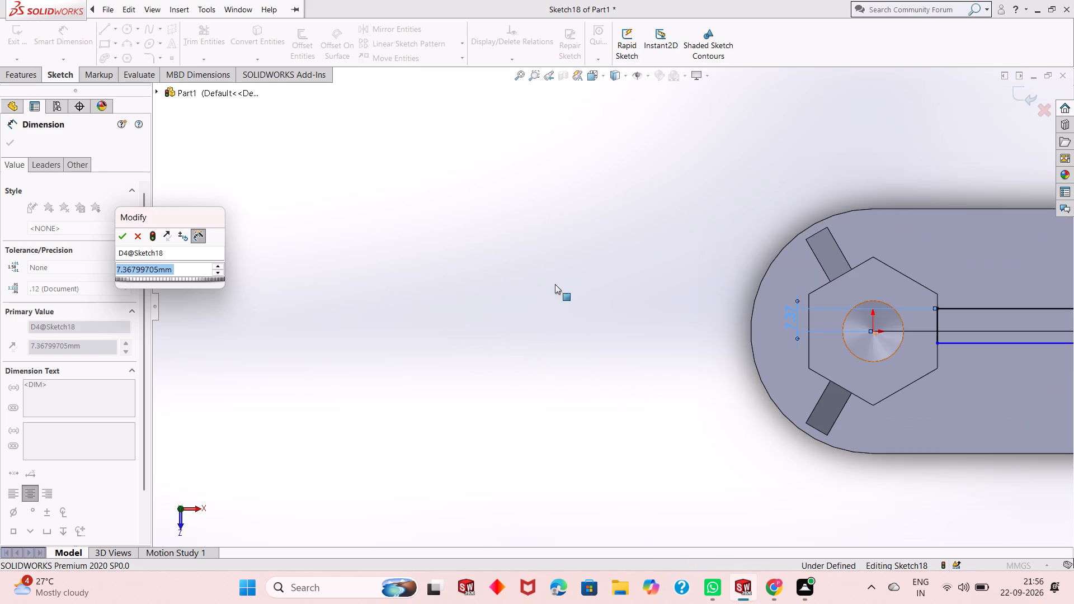
scroll(506, 287, "up", 6)
scroll(881, 321, "down", 6)
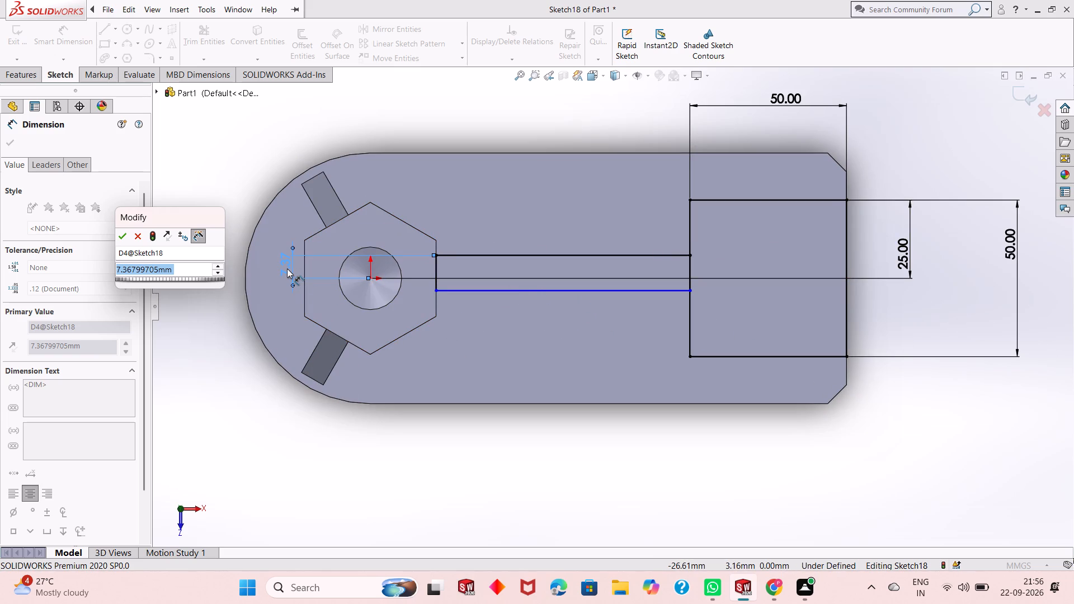
key("5")
key("Return")
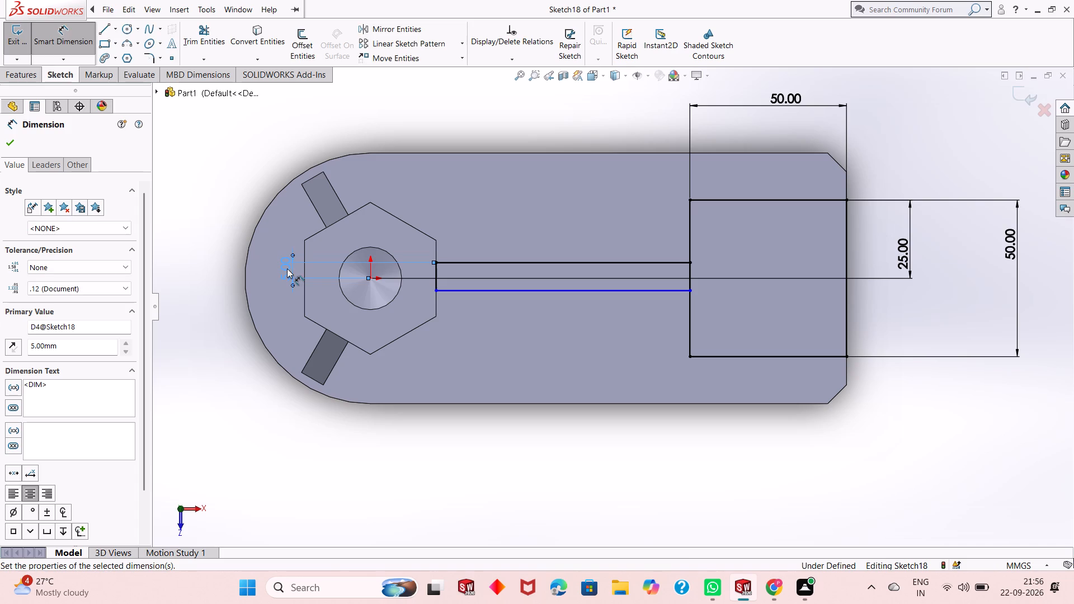
Dimension the narrow rectangle's short side at the hexagonal boss to 10 mm.
left_click(435, 273)
left_click(223, 275)
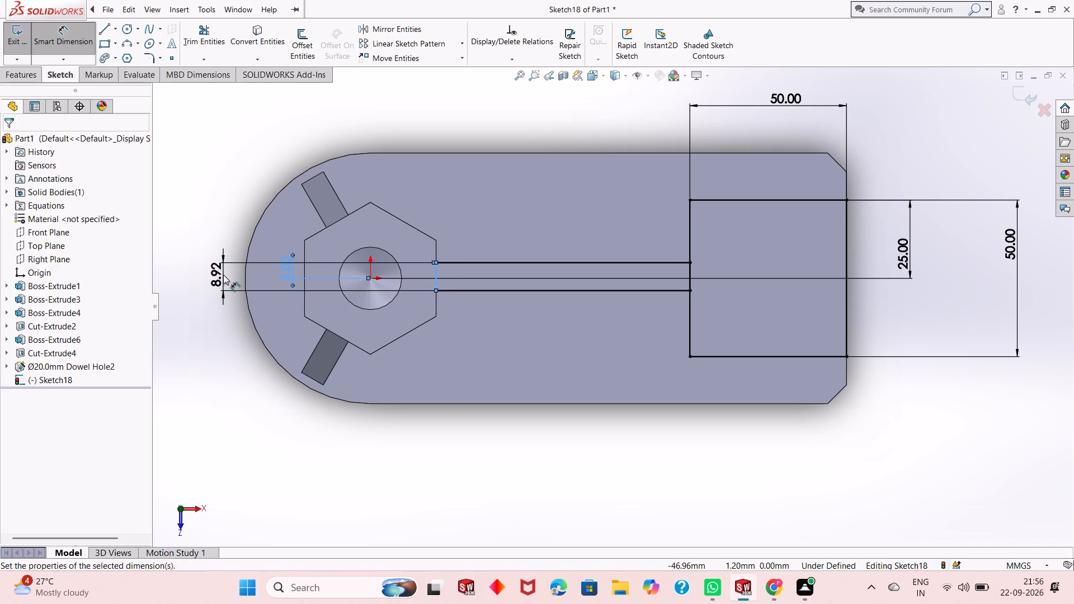
type("10")
key("Return")
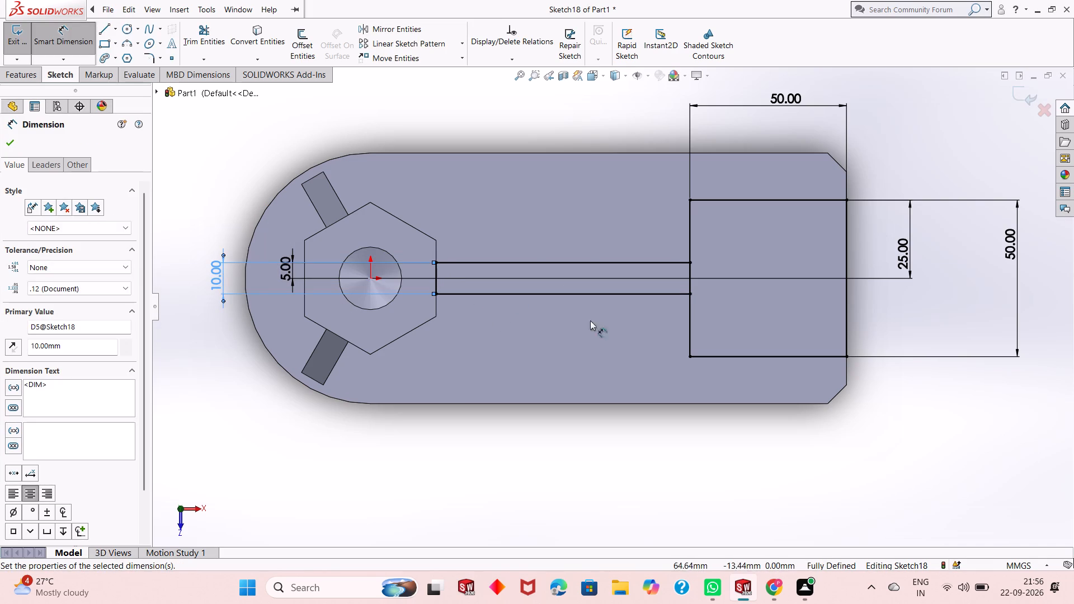
scroll(607, 310, "down", 2)
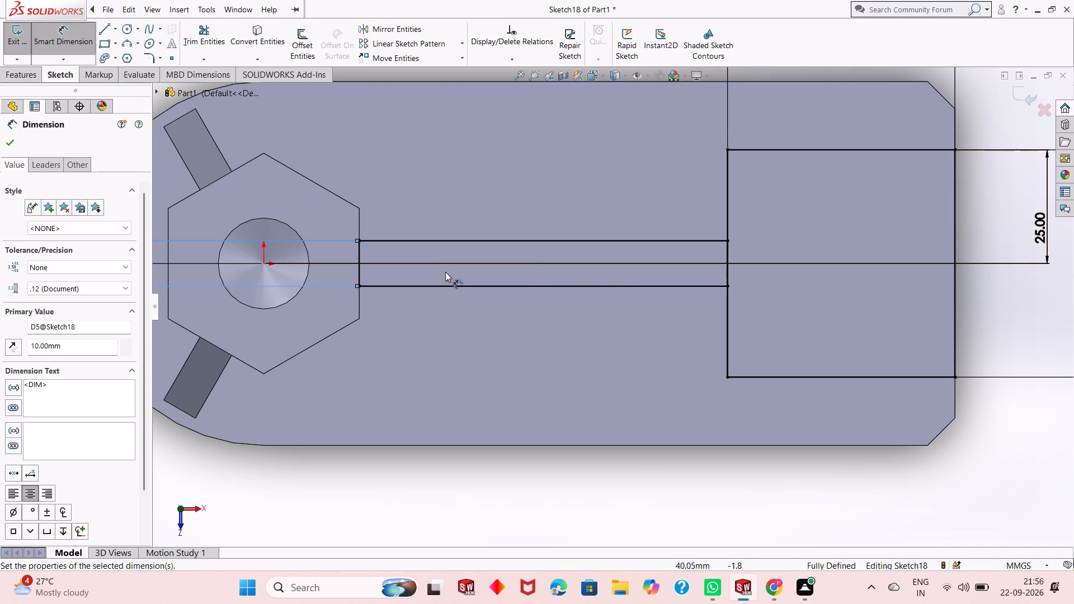
scroll(445, 272, "up", 2)
scroll(686, 291, "down", 1)
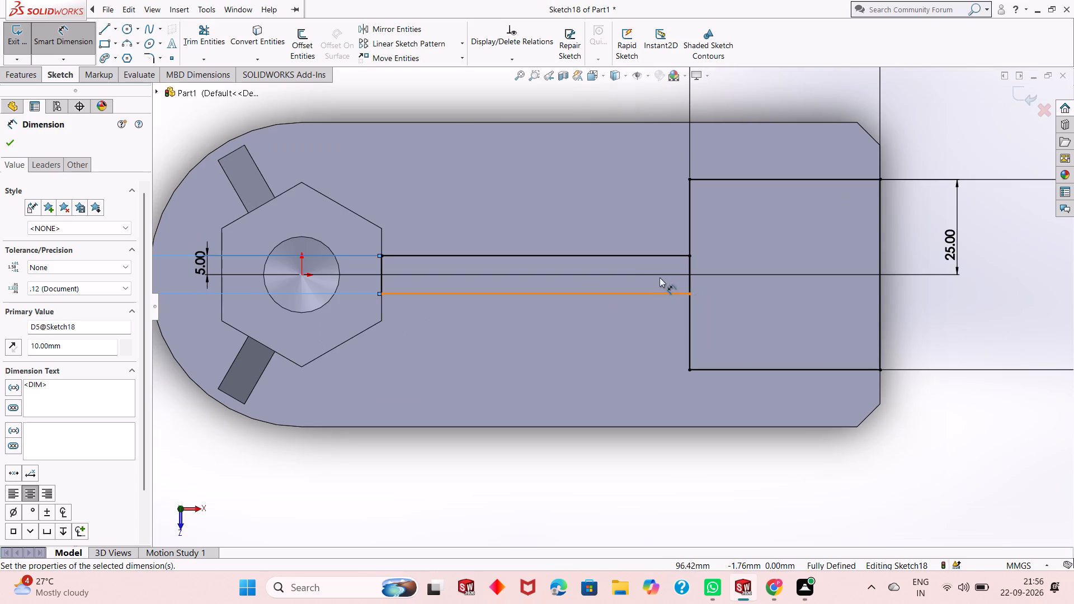
scroll(576, 279, "down", 1)
scroll(479, 295, "up", 1)
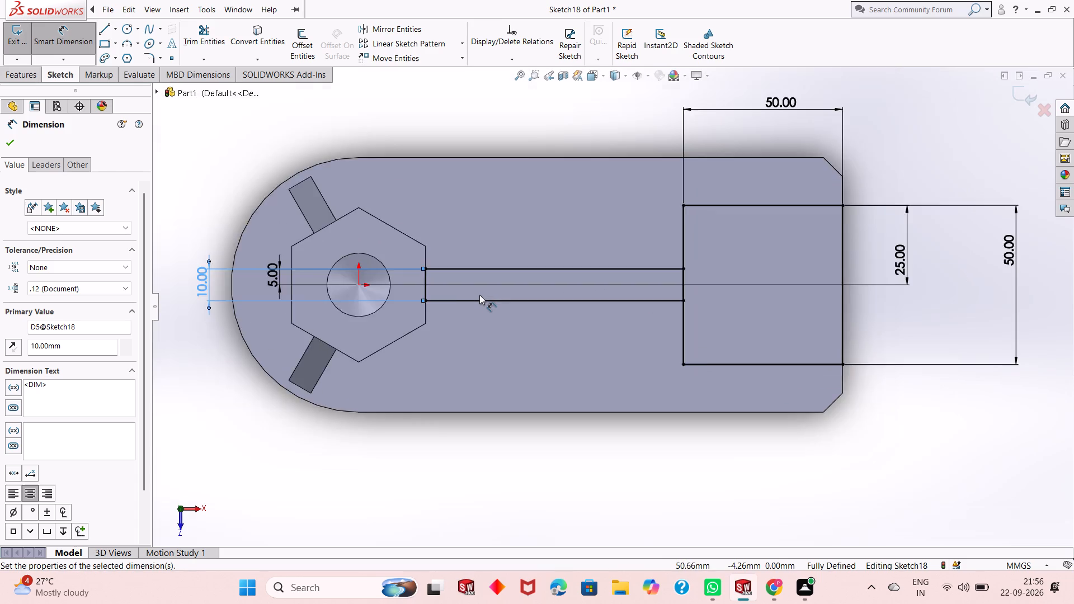
scroll(479, 295, "up", 2)
right_click(407, 139)
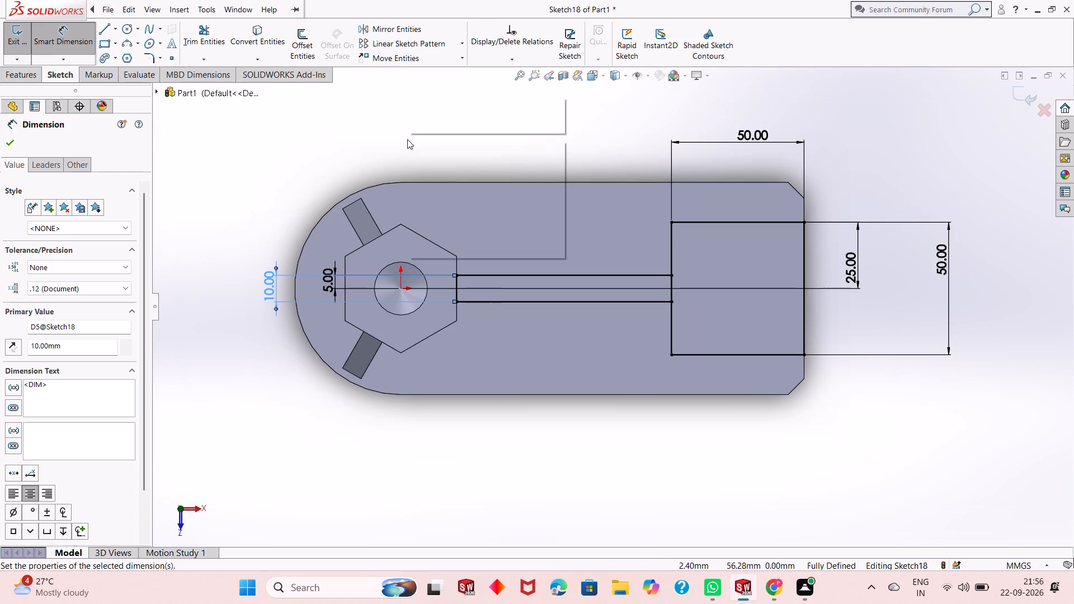
left_click(442, 173)
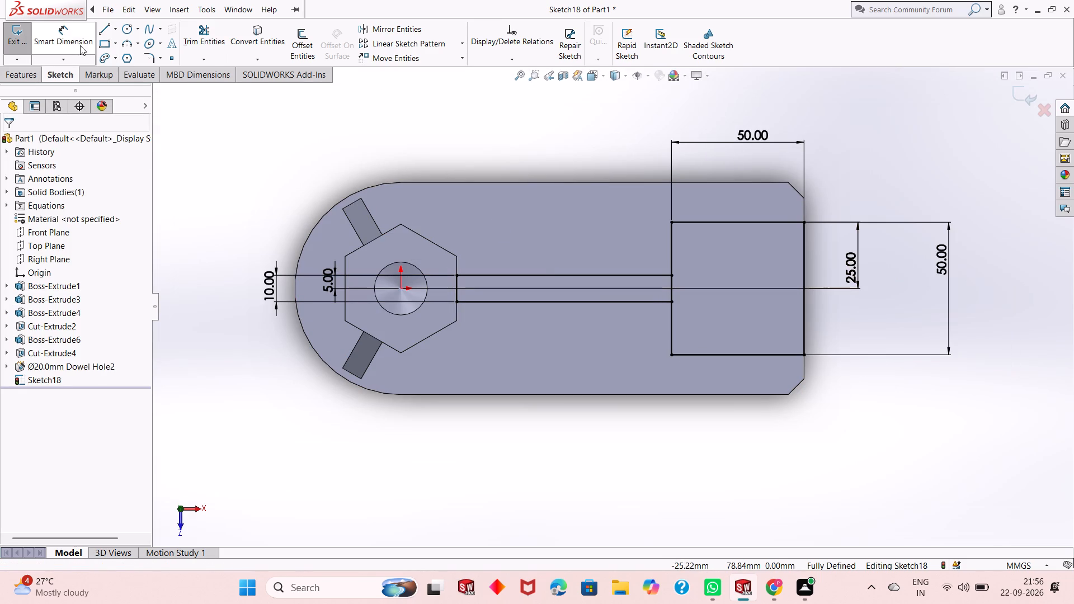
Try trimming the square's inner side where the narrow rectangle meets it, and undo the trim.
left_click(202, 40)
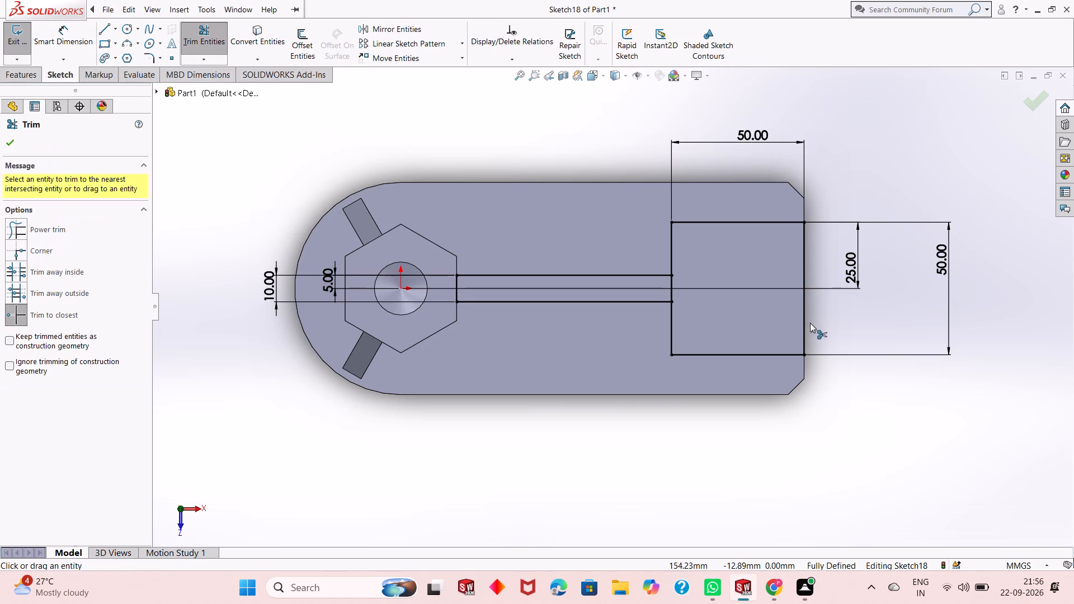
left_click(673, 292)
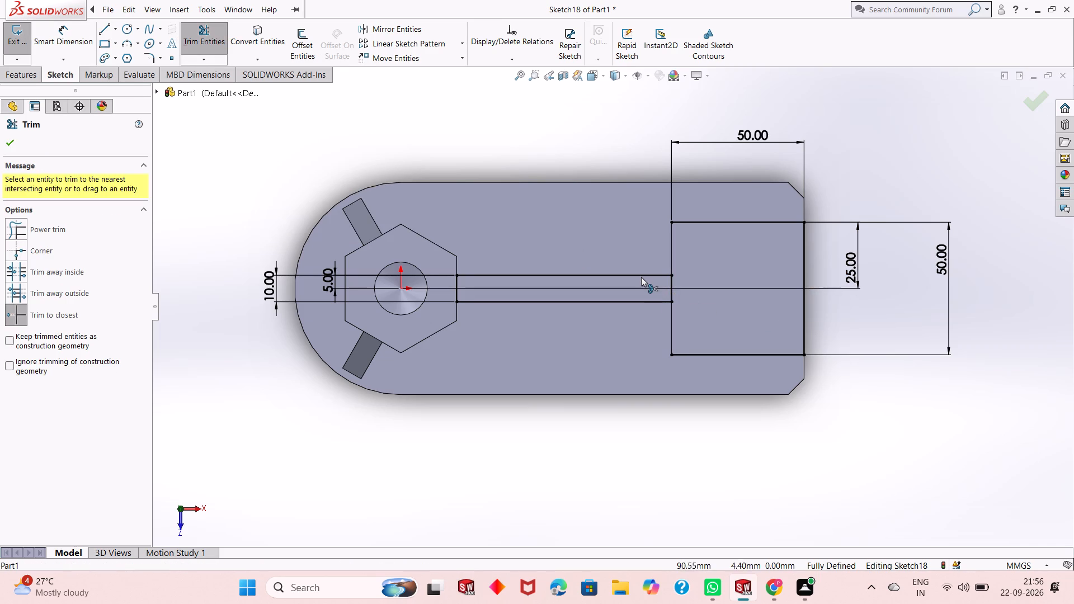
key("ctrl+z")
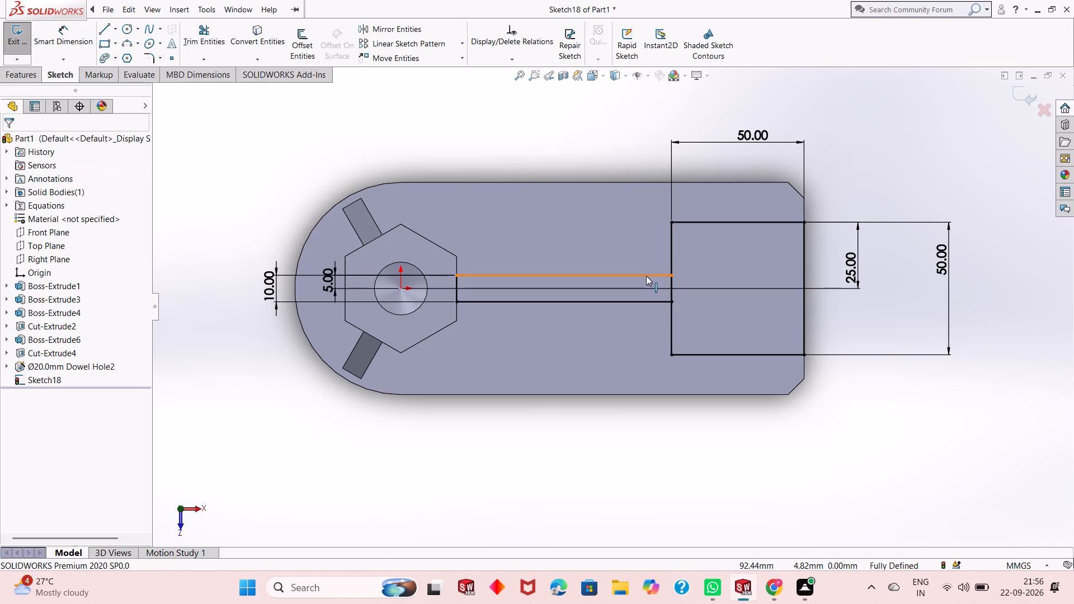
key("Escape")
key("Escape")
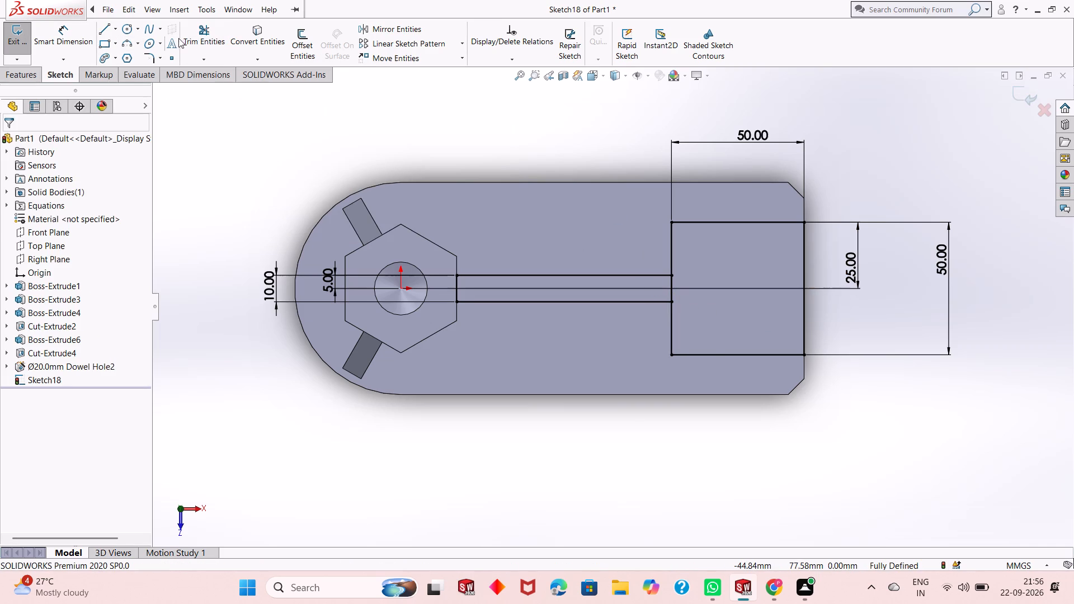
Trim away both overlapping segments between the narrow rectangle and the 50 mm square, joining them into one open-throated profile.
left_click(195, 39)
scroll(706, 324, "down", 3)
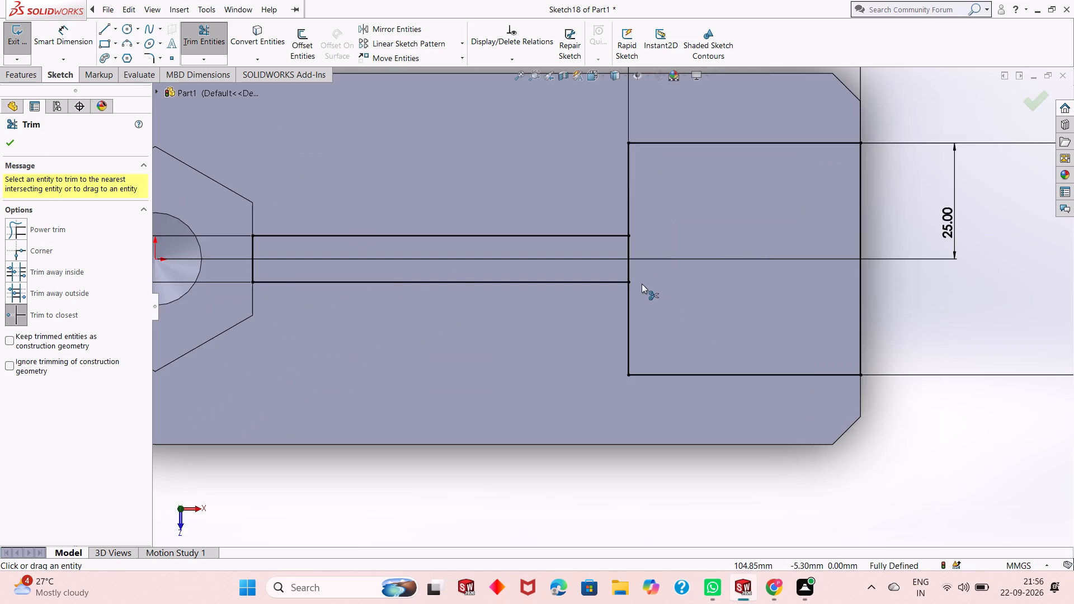
scroll(640, 284, "down", 3)
left_click(615, 258)
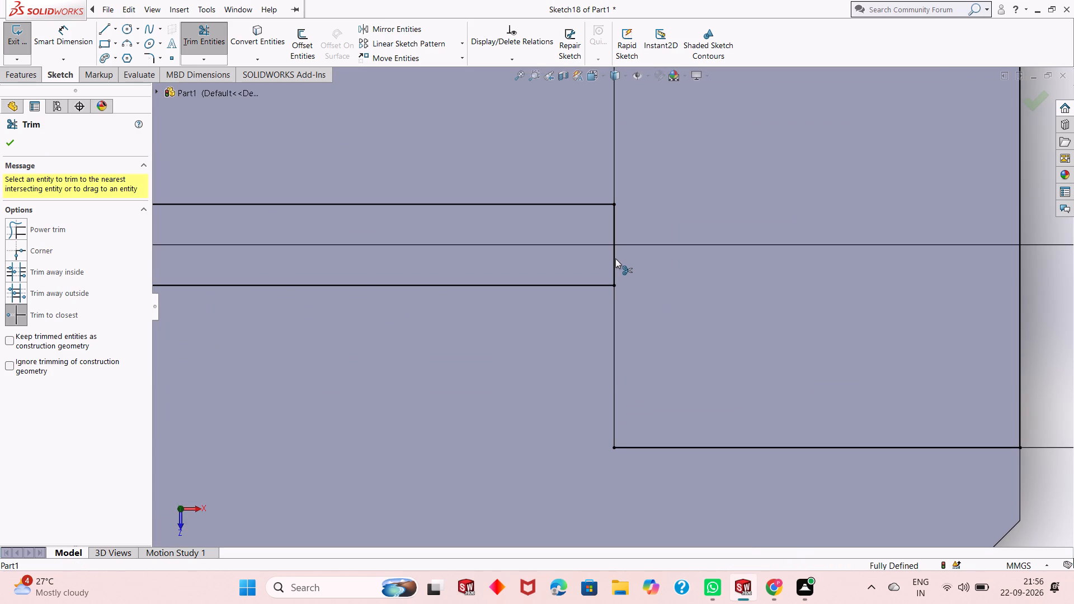
left_click(615, 258)
scroll(615, 258, "up", 7)
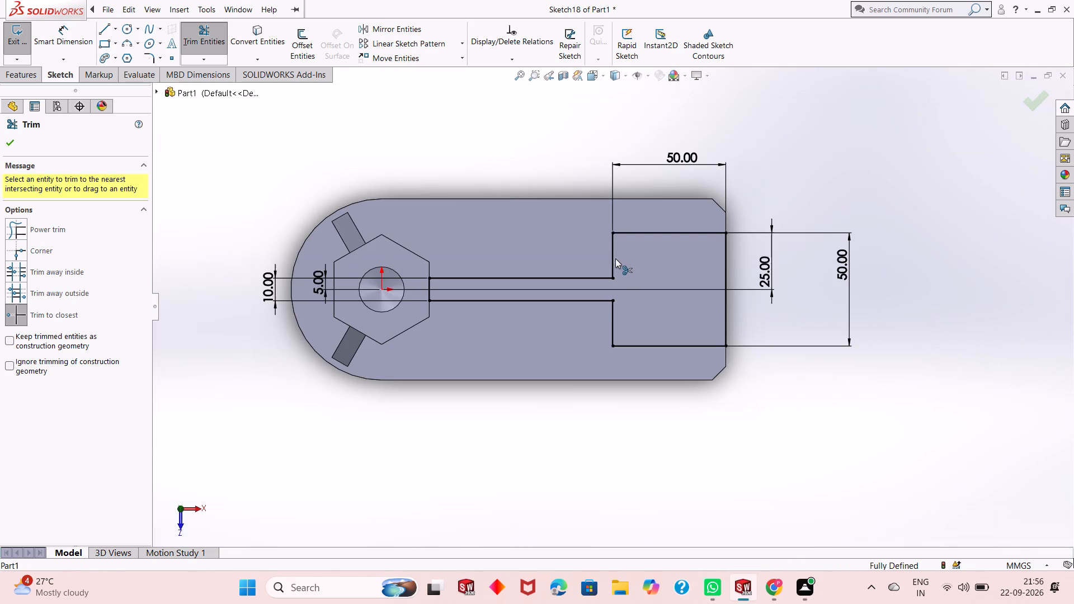
right_click(590, 405)
left_click(605, 441)
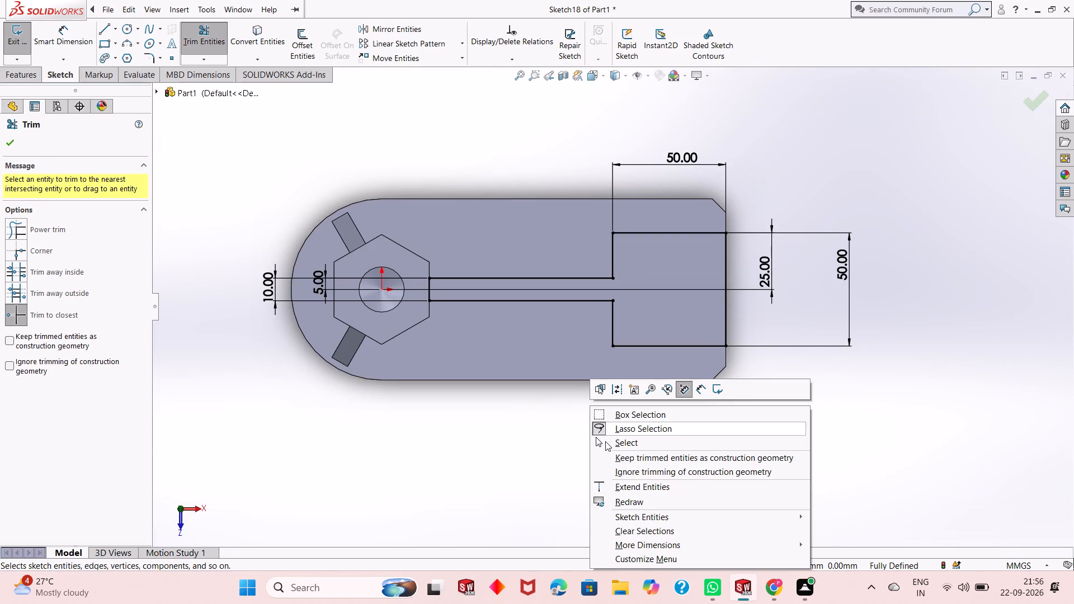
scroll(592, 315, "up", 1)
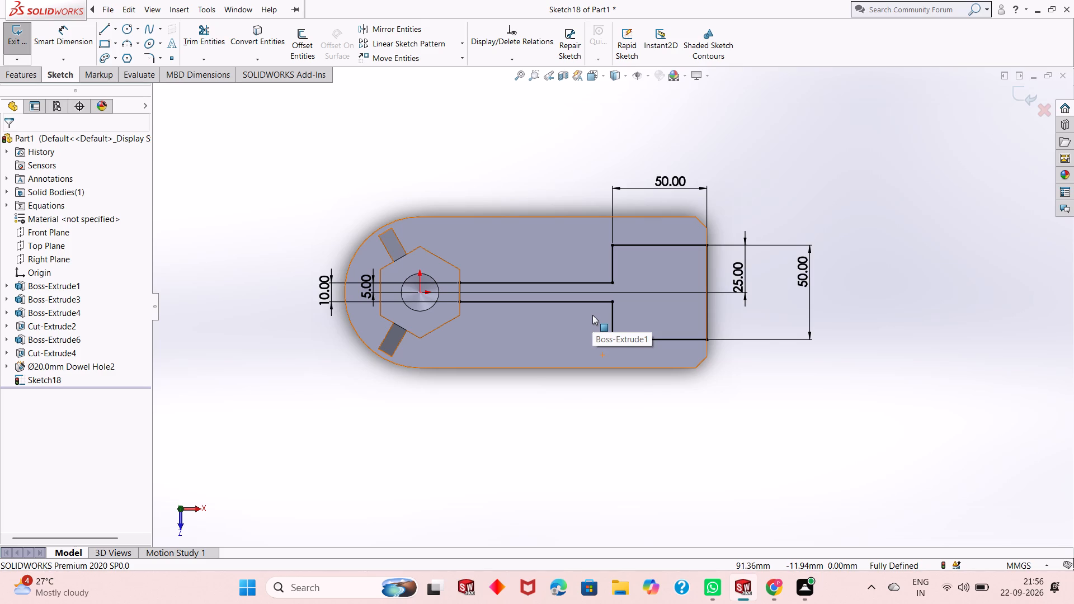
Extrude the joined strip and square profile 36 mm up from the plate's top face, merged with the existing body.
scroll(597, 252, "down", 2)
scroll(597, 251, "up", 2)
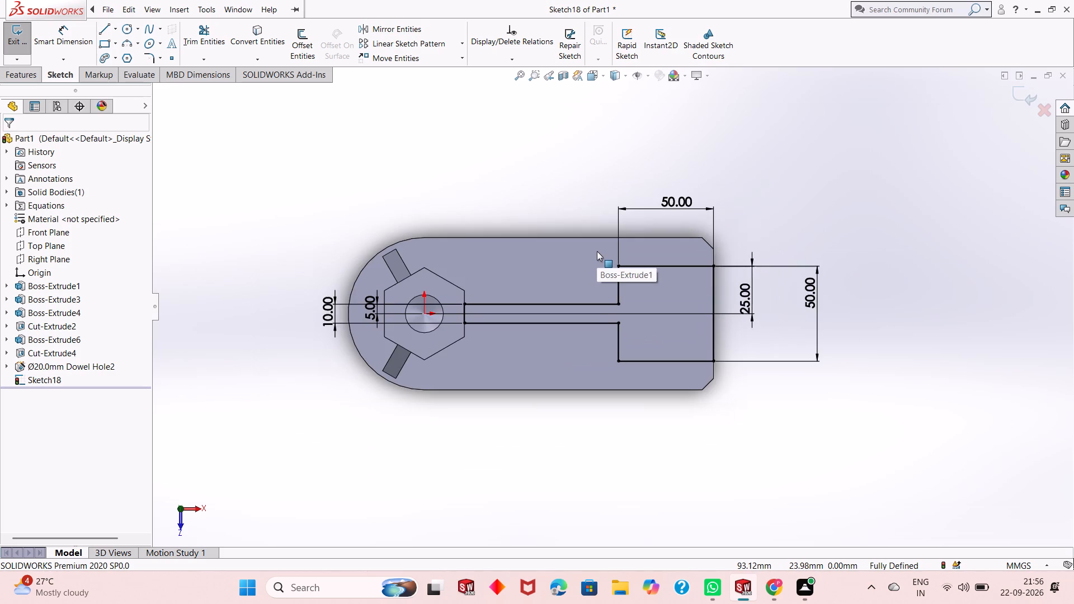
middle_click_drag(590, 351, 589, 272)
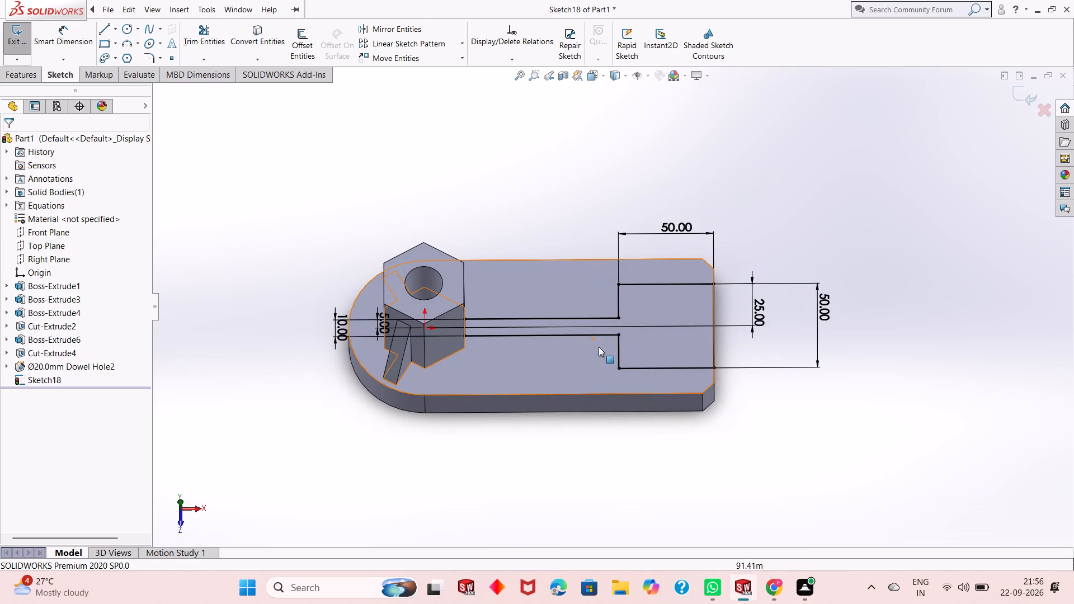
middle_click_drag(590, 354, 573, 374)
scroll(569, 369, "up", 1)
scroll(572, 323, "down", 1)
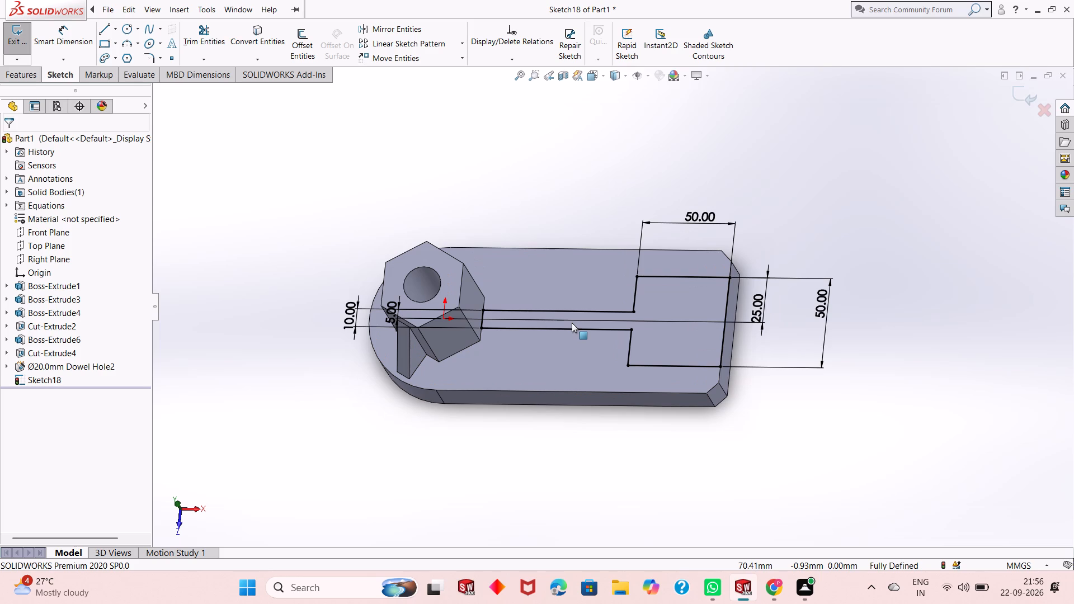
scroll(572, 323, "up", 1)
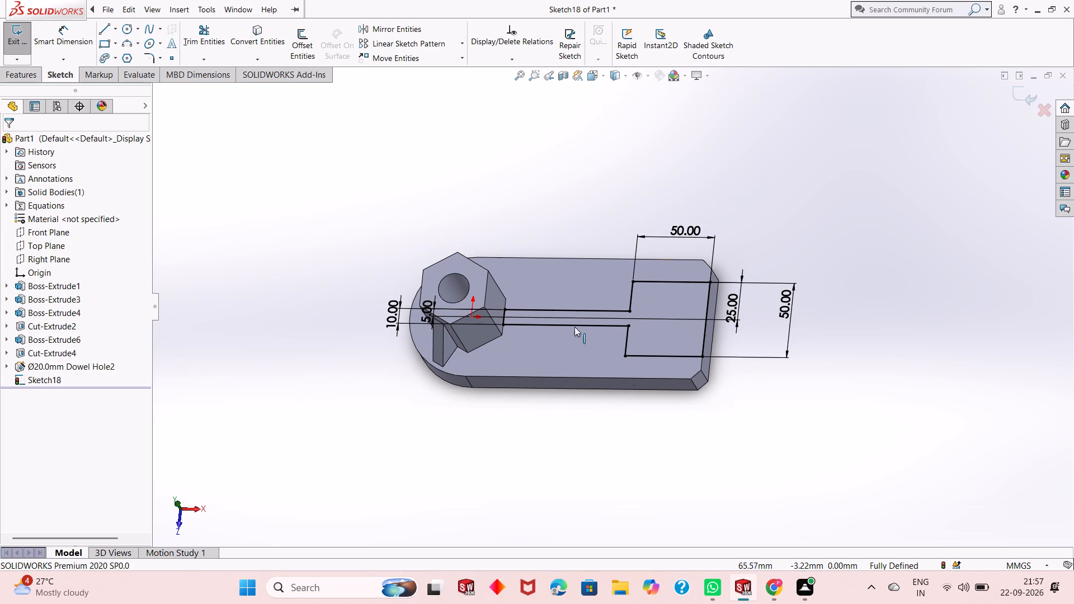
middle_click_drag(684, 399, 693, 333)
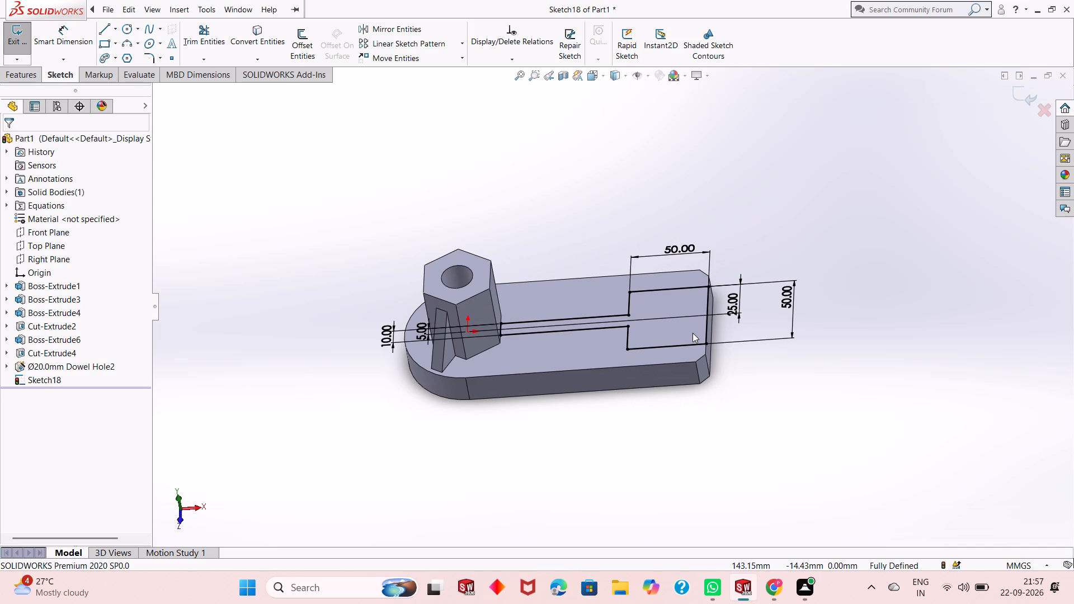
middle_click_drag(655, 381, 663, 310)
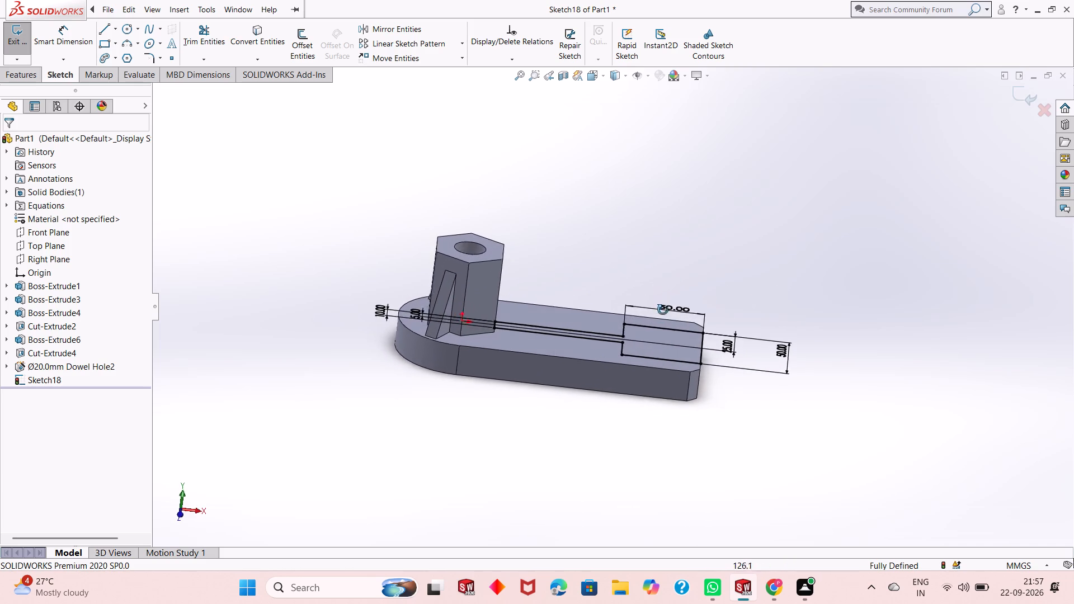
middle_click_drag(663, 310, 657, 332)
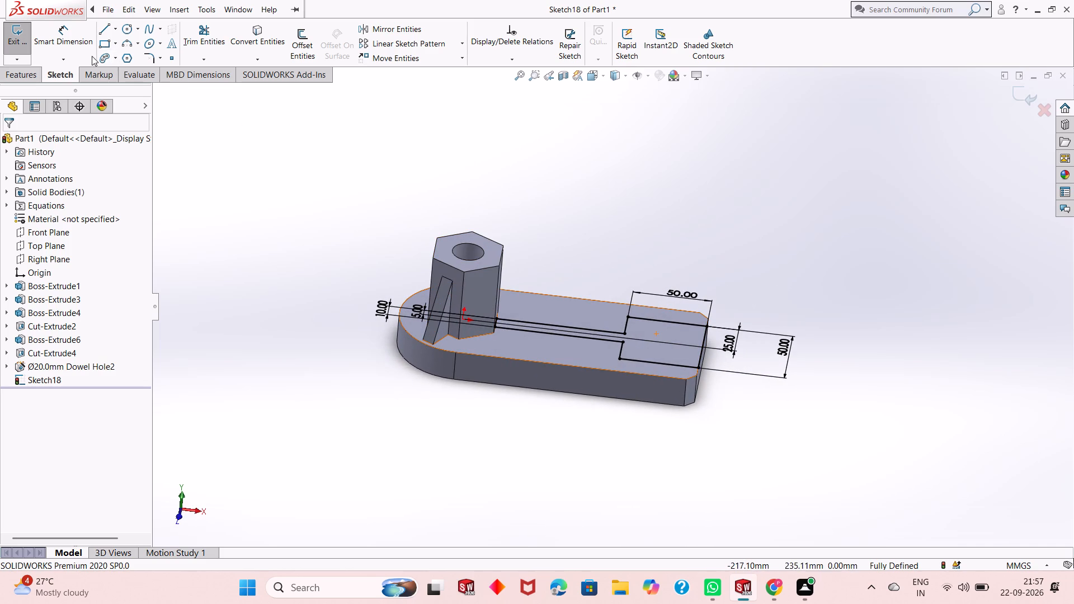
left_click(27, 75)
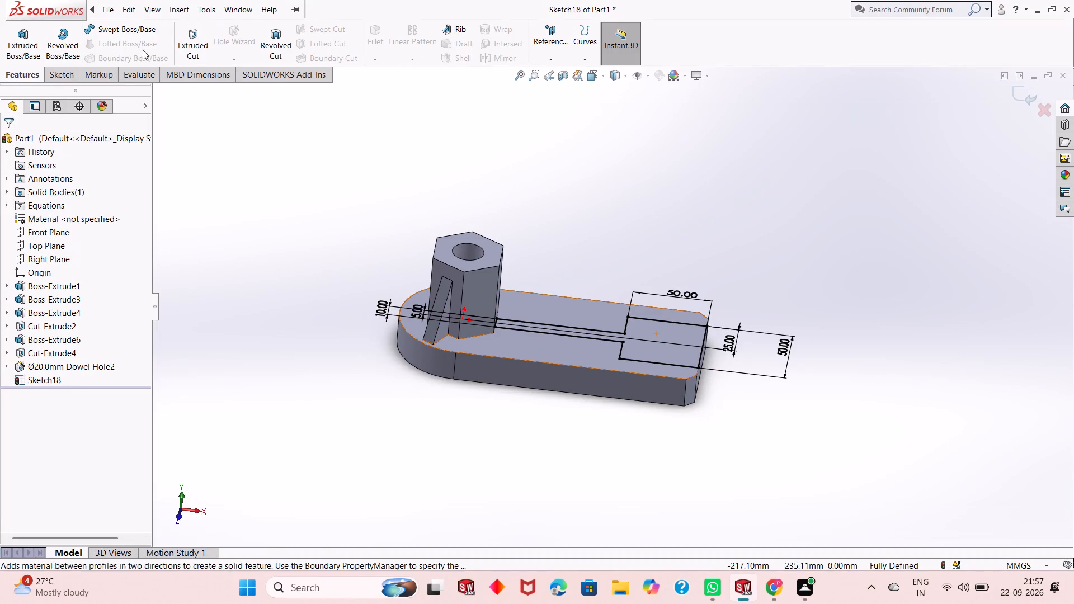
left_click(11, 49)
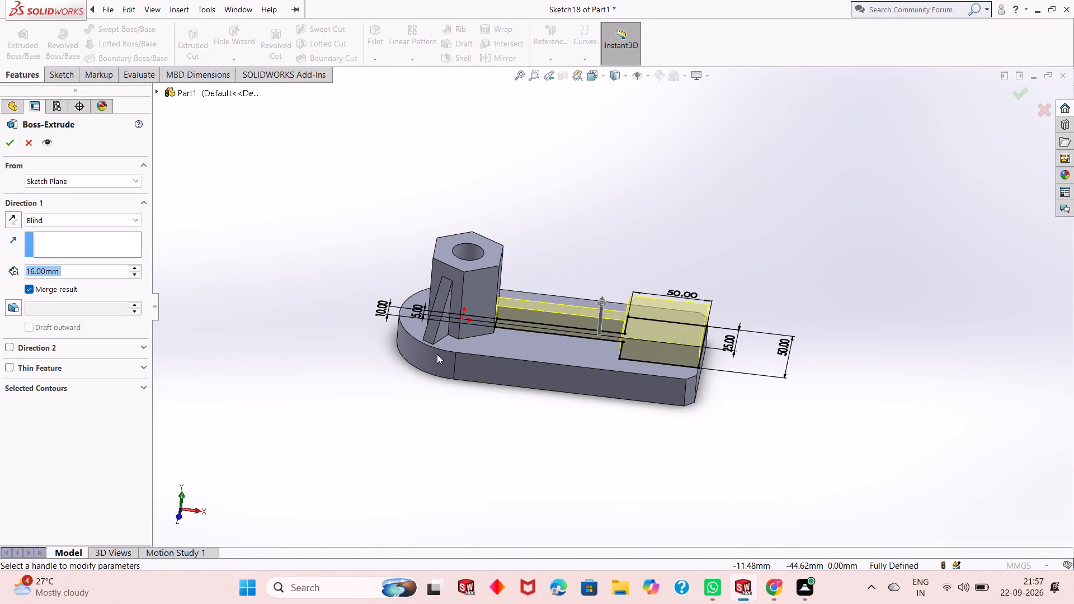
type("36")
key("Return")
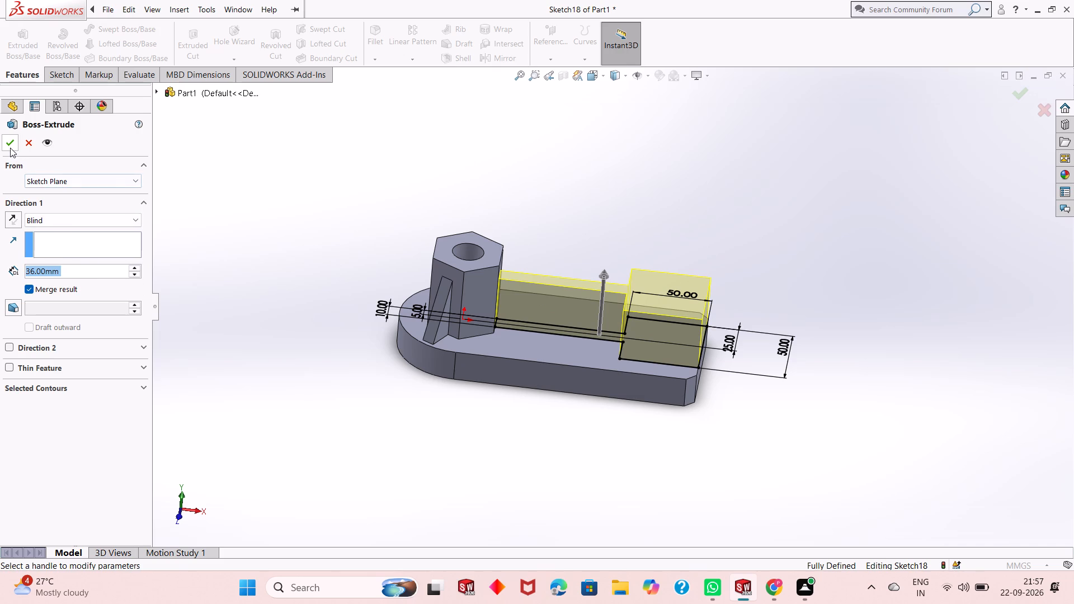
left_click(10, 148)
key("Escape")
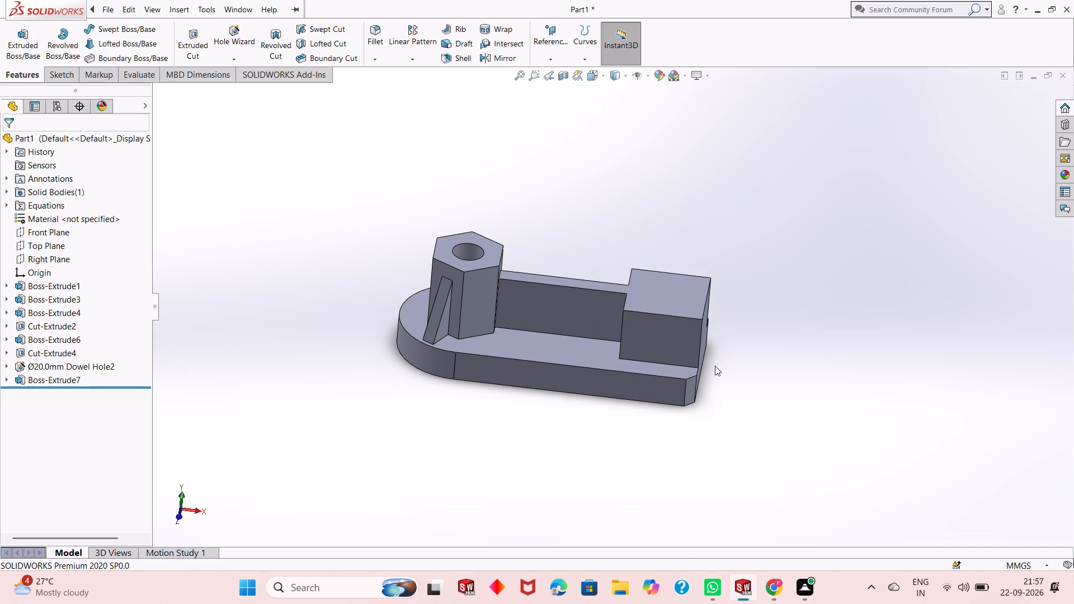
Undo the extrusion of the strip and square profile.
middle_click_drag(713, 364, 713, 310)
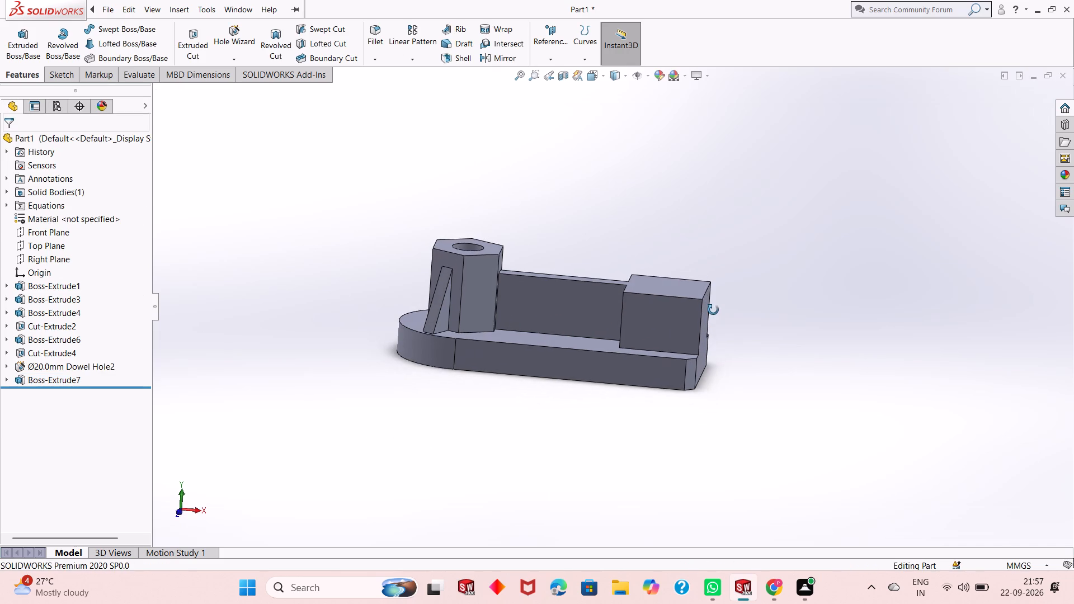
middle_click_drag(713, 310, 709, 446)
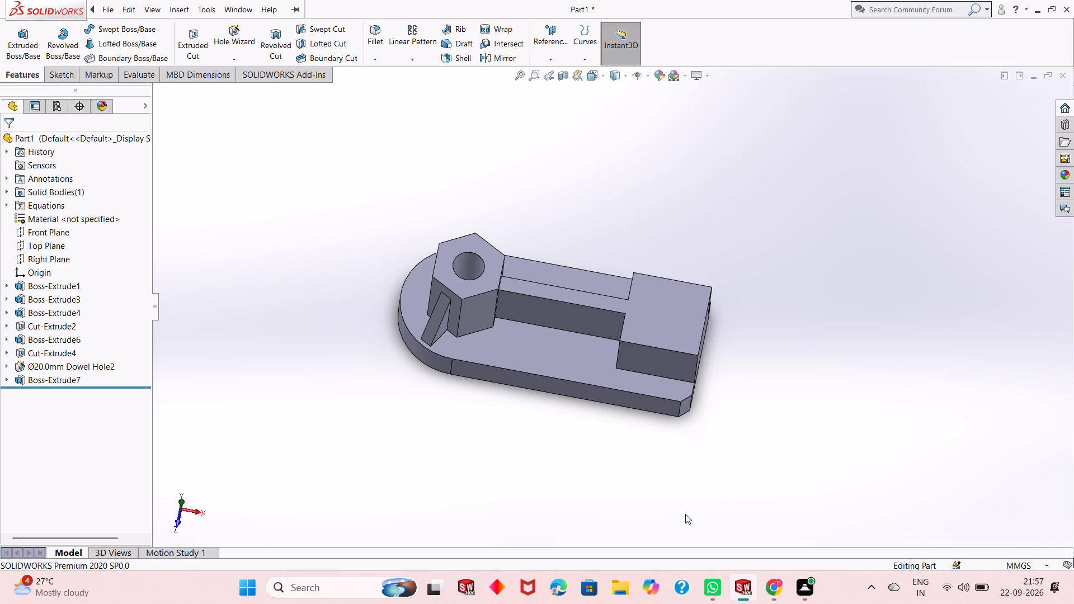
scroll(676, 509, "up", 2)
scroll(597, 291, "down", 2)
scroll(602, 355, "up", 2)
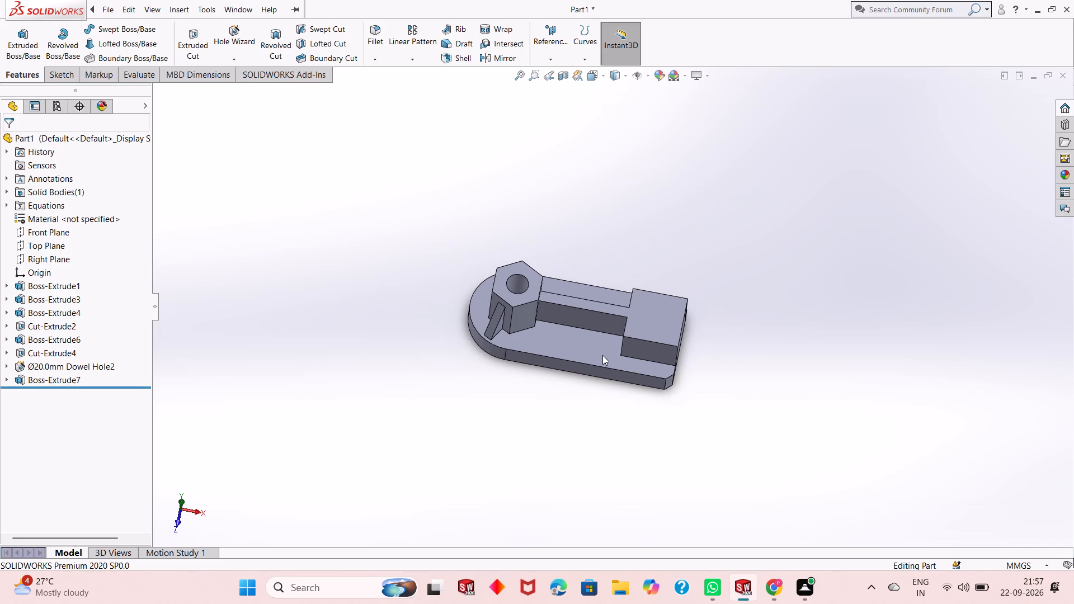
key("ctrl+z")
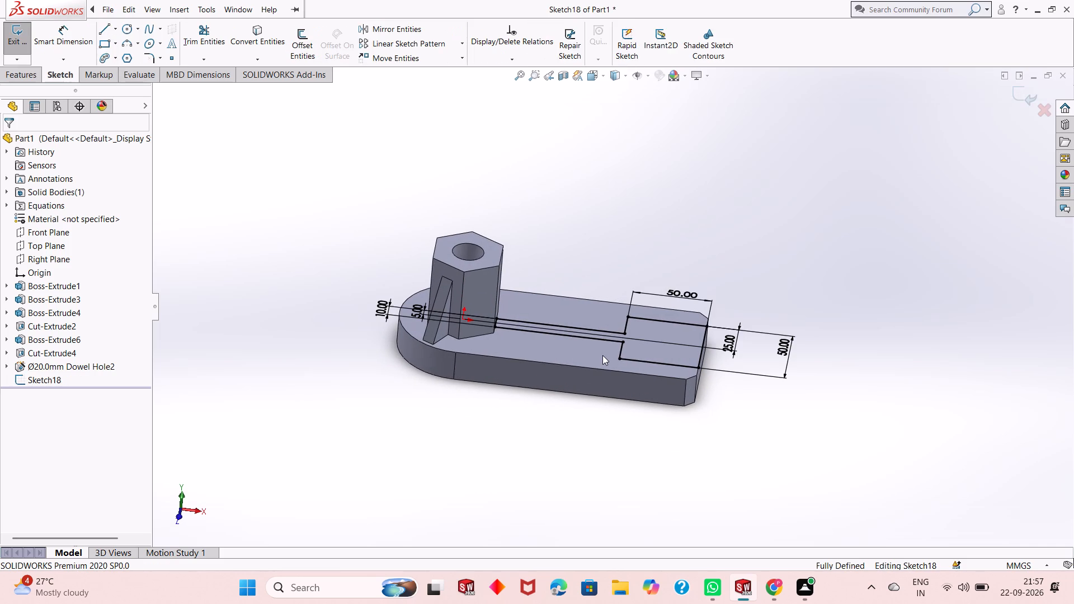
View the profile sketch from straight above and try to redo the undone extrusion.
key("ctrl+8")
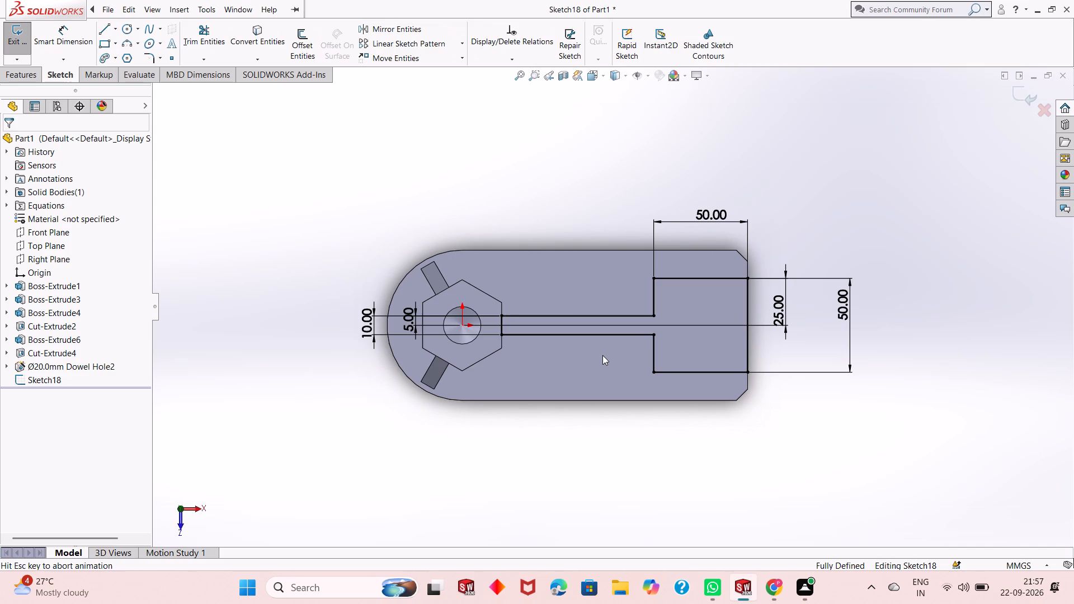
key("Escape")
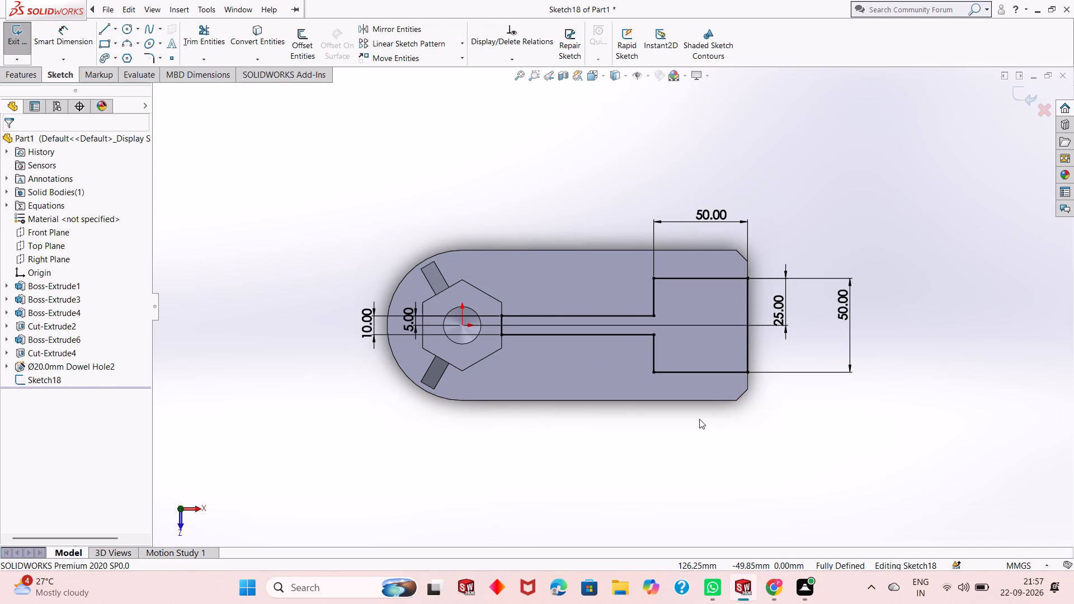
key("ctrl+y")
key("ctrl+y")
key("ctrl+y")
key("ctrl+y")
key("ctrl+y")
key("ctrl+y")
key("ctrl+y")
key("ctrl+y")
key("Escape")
Extrude the strip and square profile as a blind boss 36 mm high, merged with the plate.
left_click(37, 78)
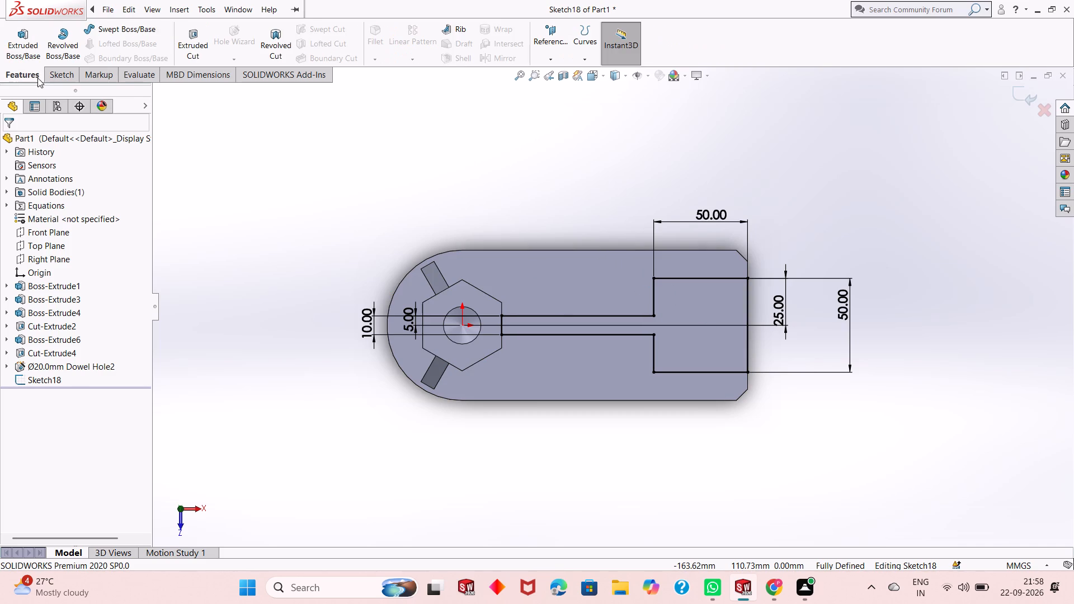
left_click(29, 56)
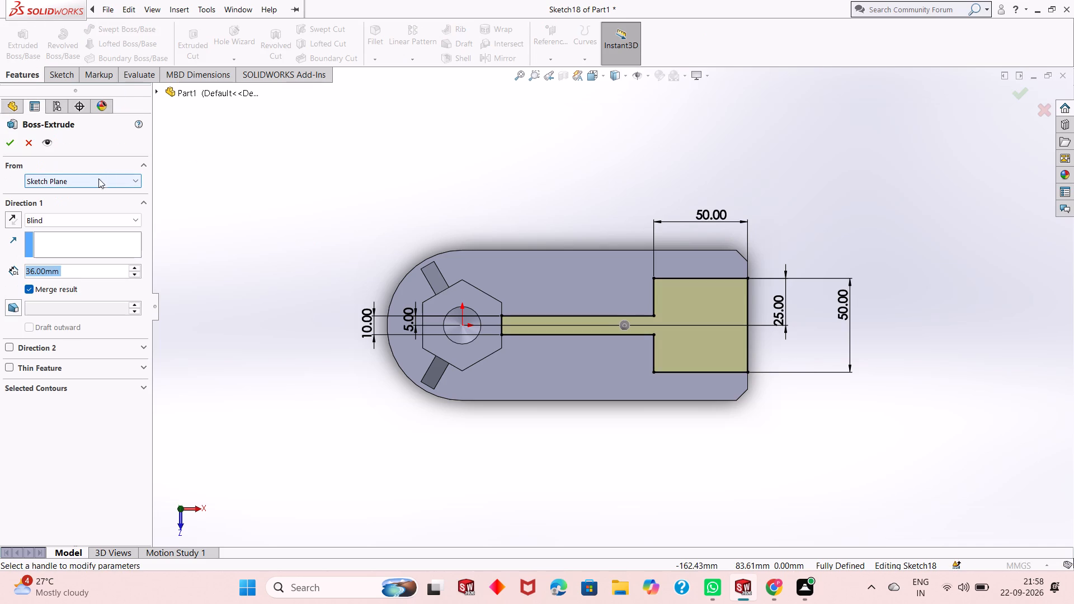
left_click(6, 144)
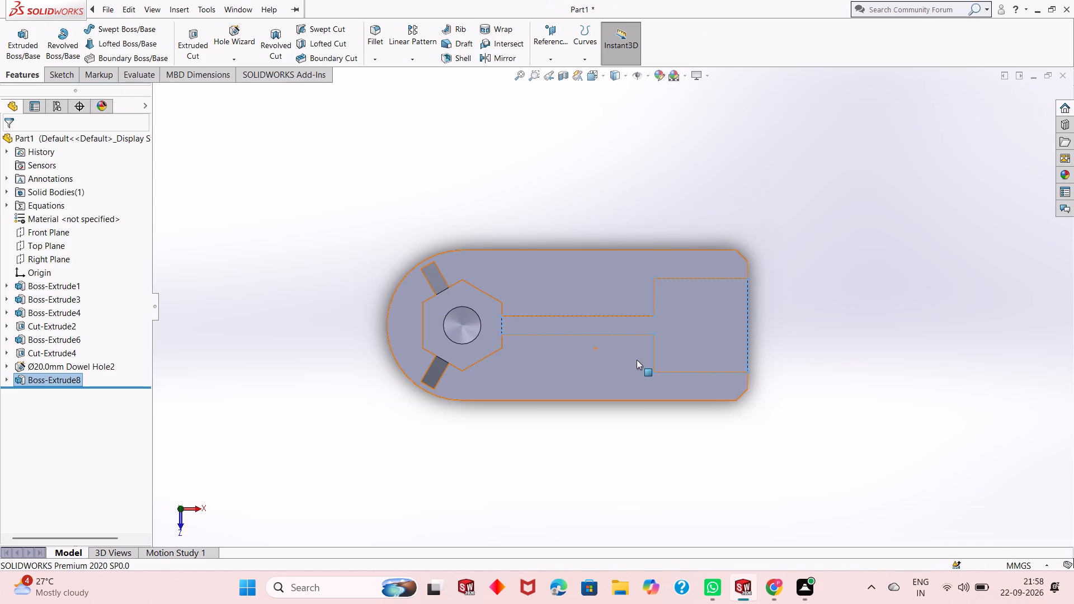
middle_click_drag(637, 357, 639, 272)
key("Escape")
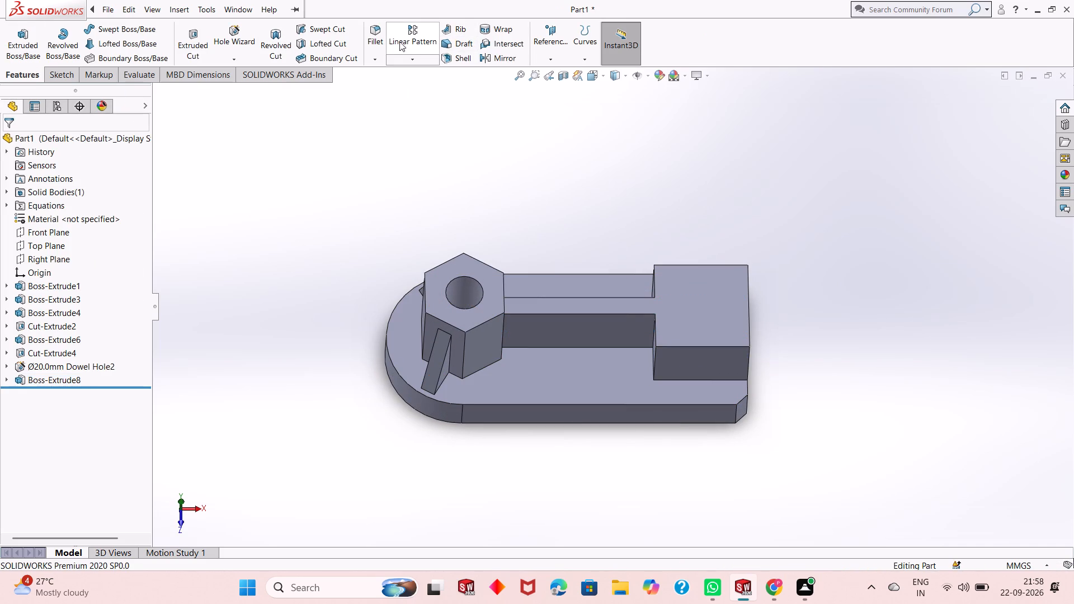
Fillet the square block's two vertical edges facing the hexagonal boss with a 10 mm radius.
left_click(379, 42)
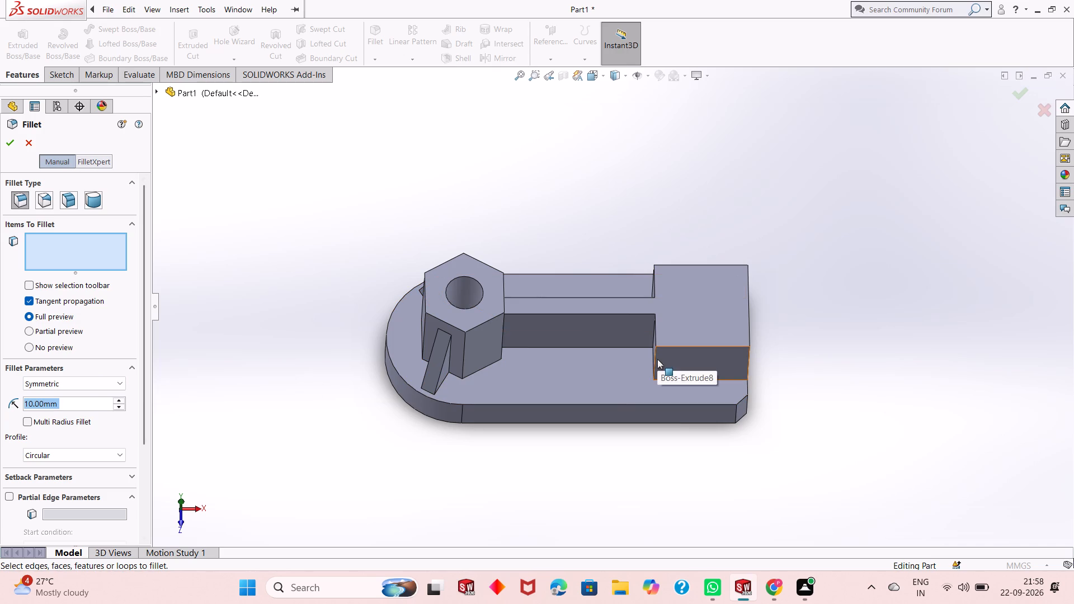
middle_click_drag(657, 360, 652, 310)
scroll(654, 347, "down", 3)
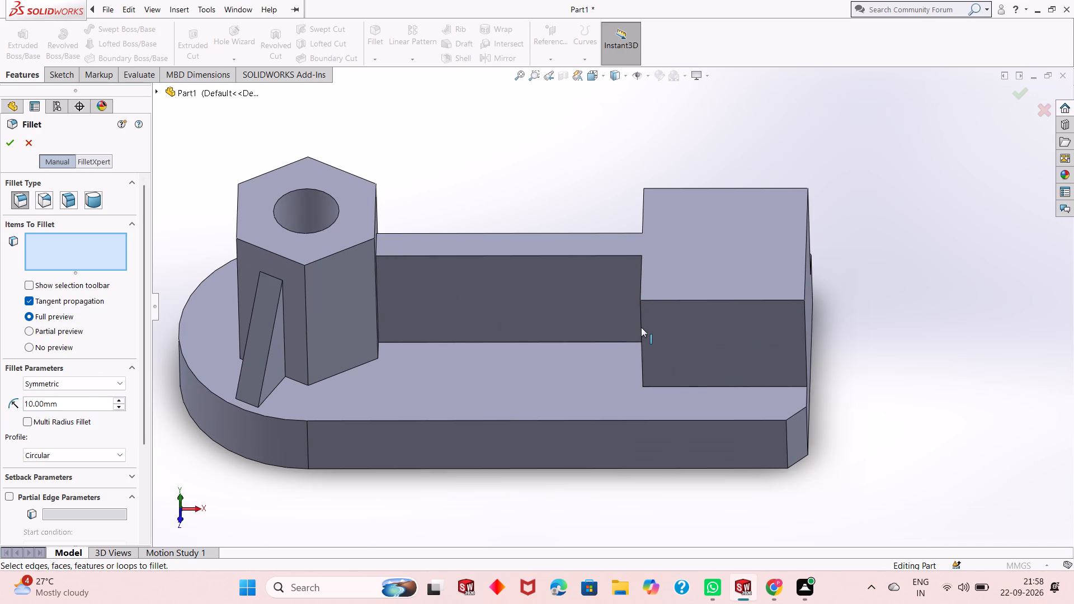
left_click(641, 327)
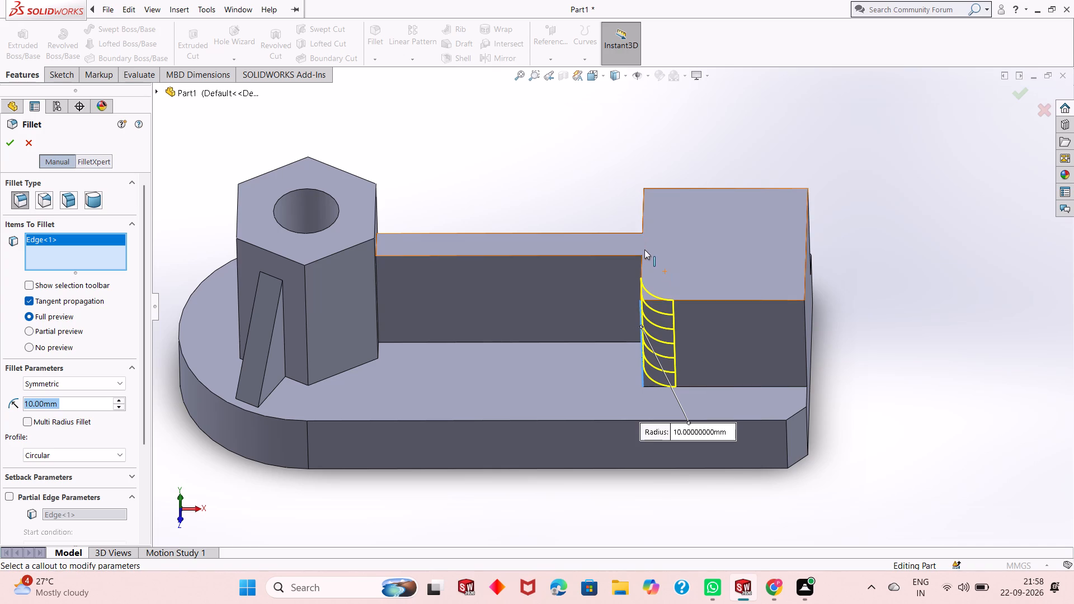
middle_click_drag(644, 249, 696, 351)
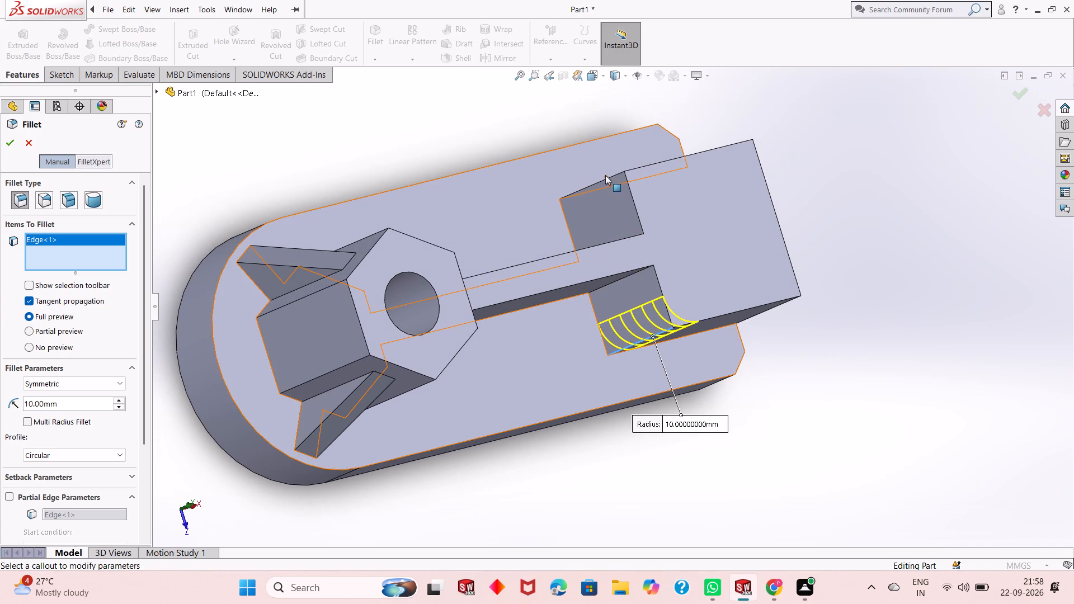
left_click(605, 178)
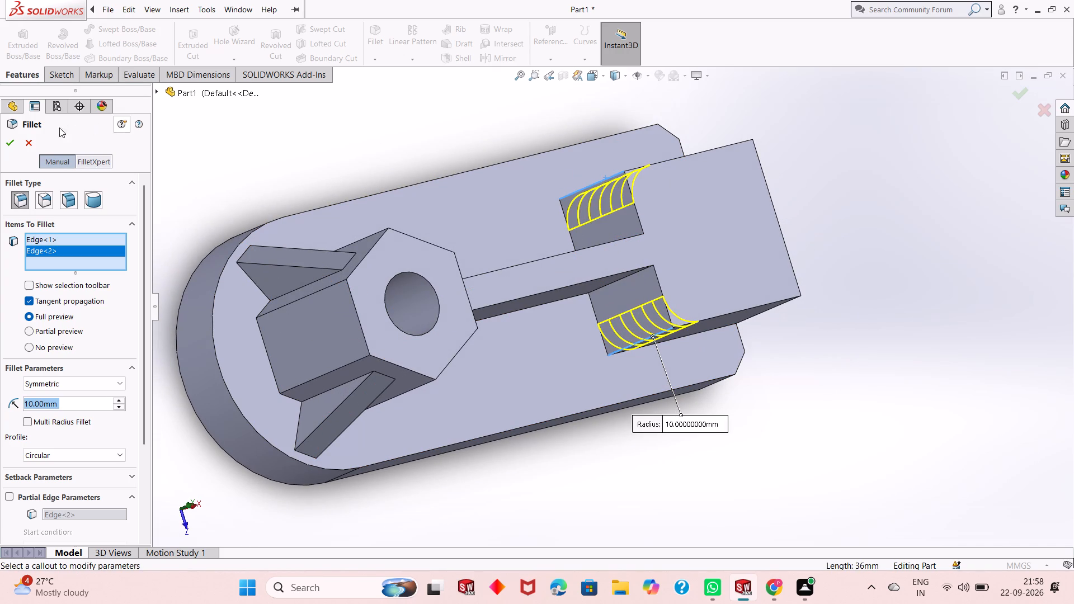
left_click(5, 141)
key("Escape")
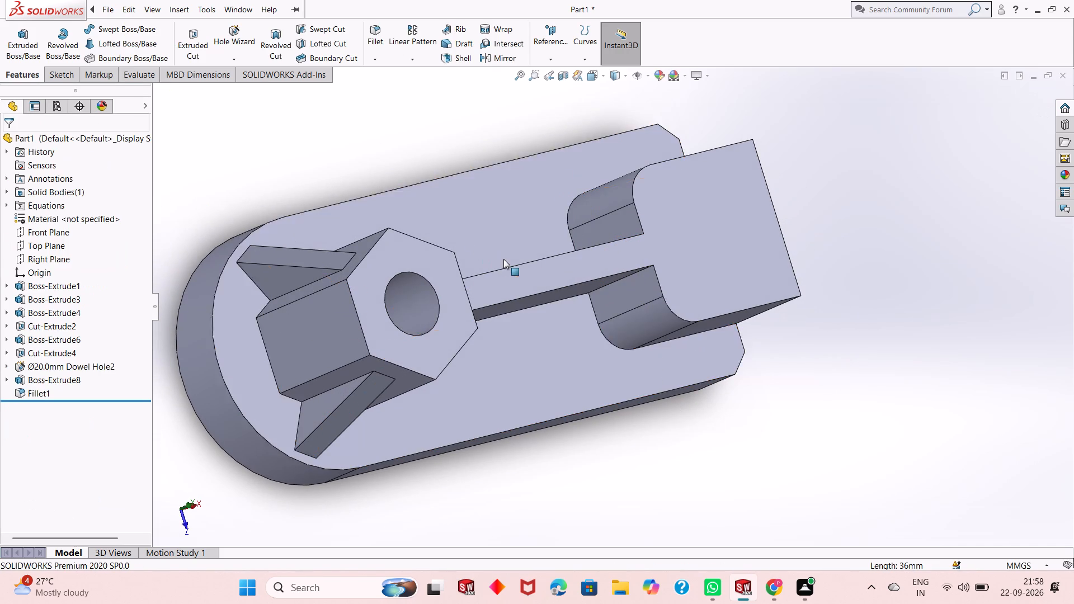
Examine the filleted square block, connecting strip and hexagonal boss from different angles.
middle_click_drag(503, 285, 453, 204)
scroll(440, 238, "up", 3)
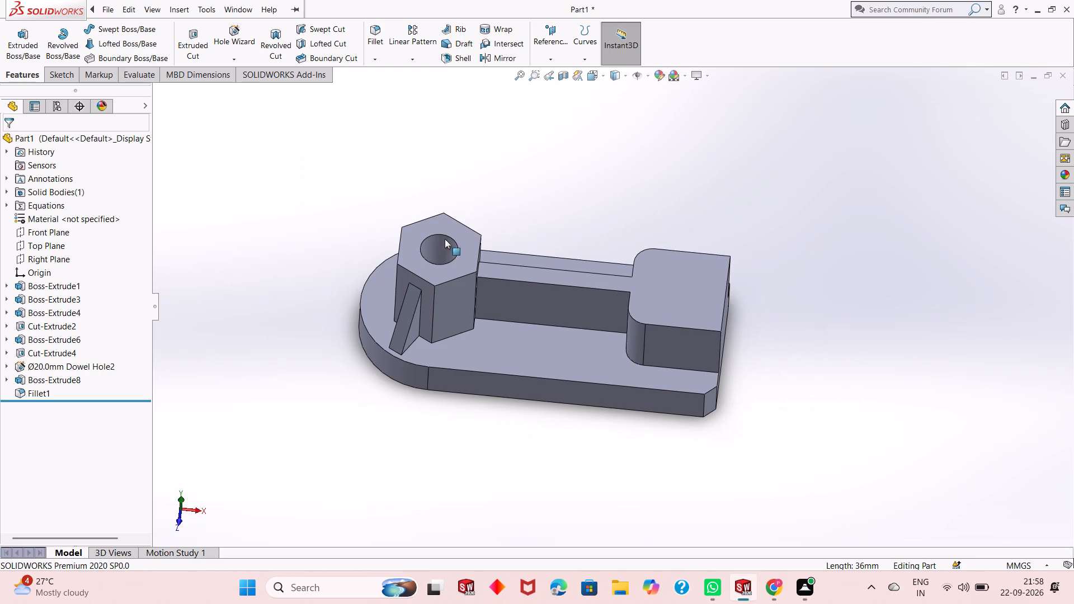
scroll(714, 303, "down", 3)
middle_click_drag(653, 370, 642, 303)
scroll(642, 301, "up", 1)
scroll(642, 301, "down", 2)
scroll(642, 301, "up", 3)
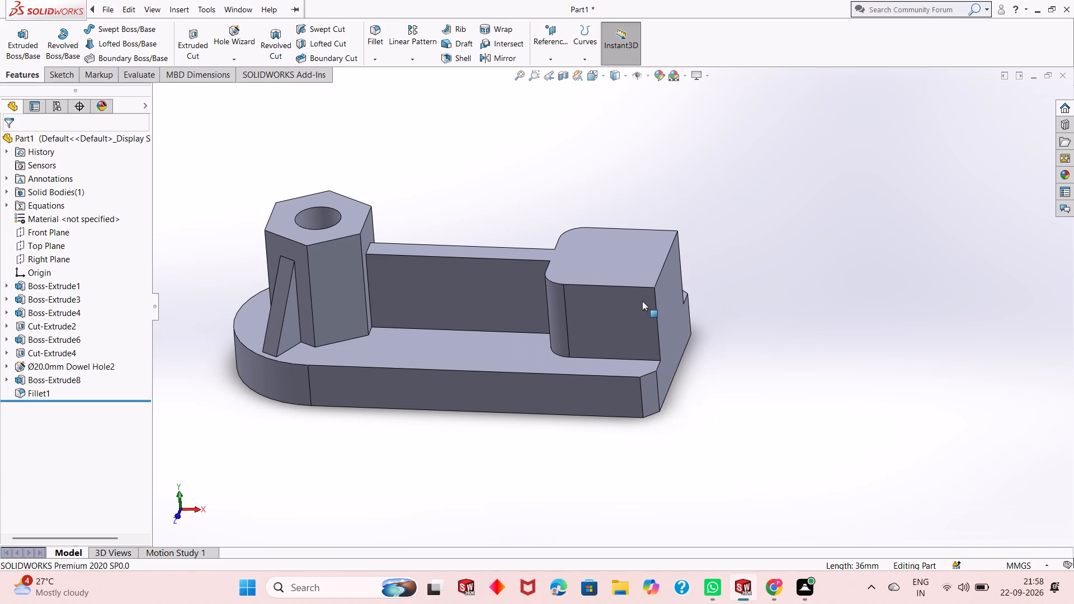
scroll(606, 294, "down", 1)
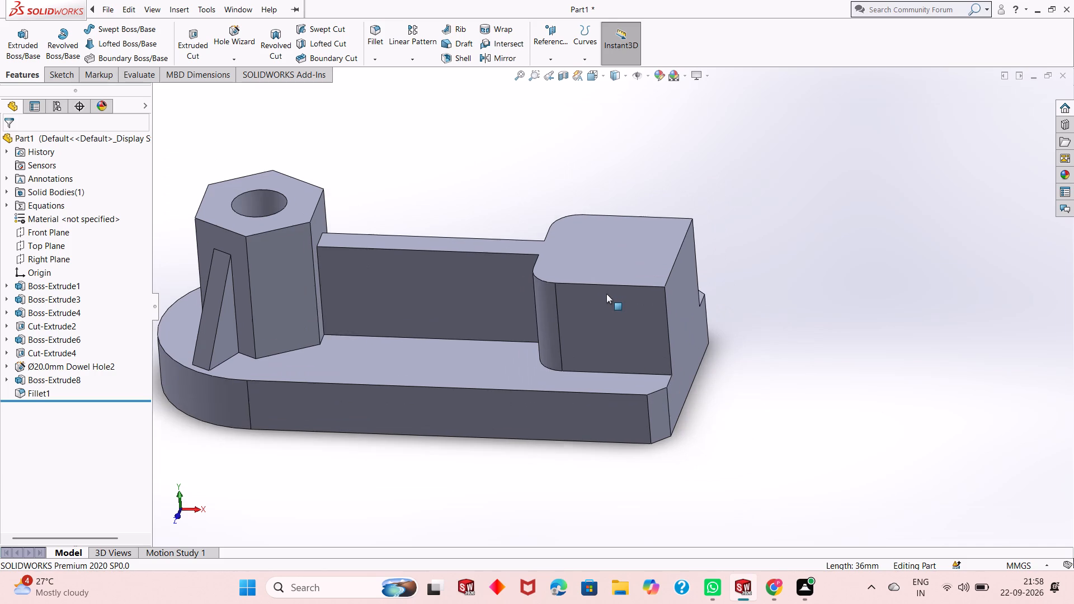
On the square block's top face, sketch a corner rectangle about 32 mm by 29 mm starting from the block's outer edge.
scroll(606, 294, "up", 2)
middle_click_drag(504, 284, 503, 291)
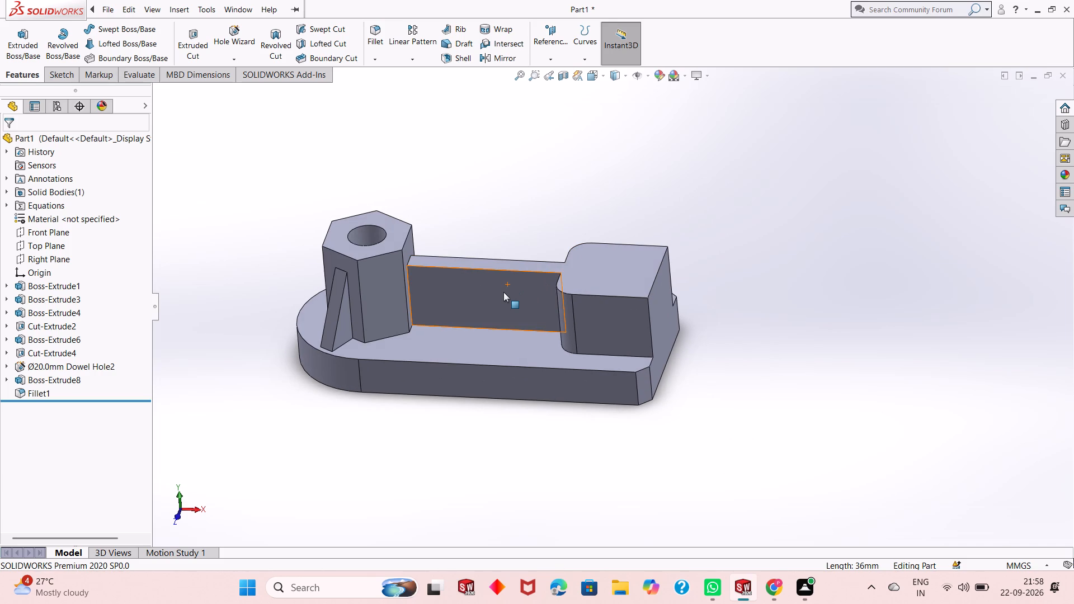
scroll(503, 292, "down", 1)
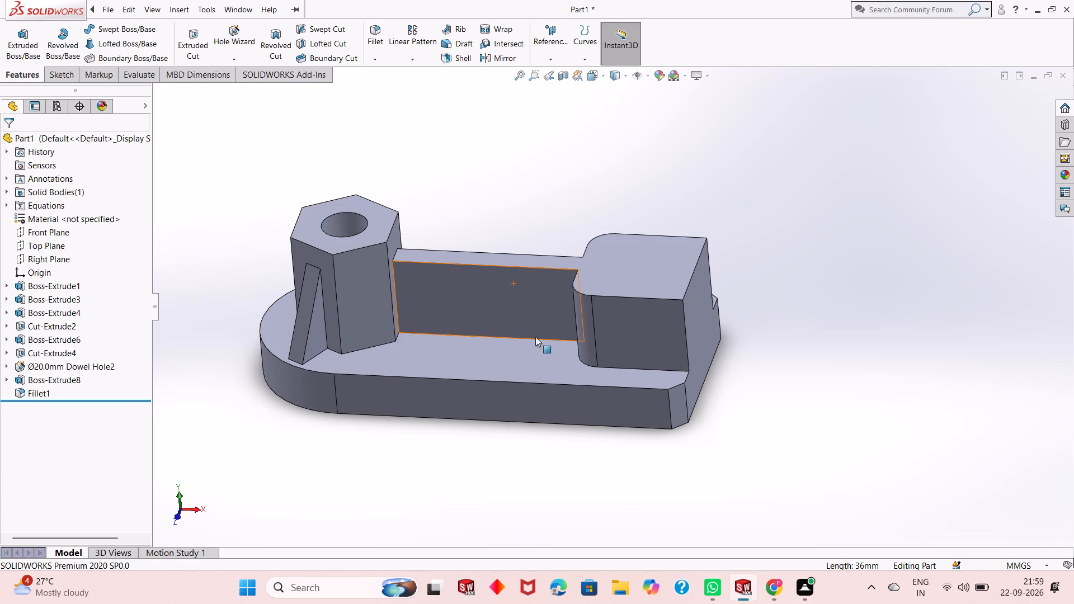
middle_click_drag(579, 341, 636, 351)
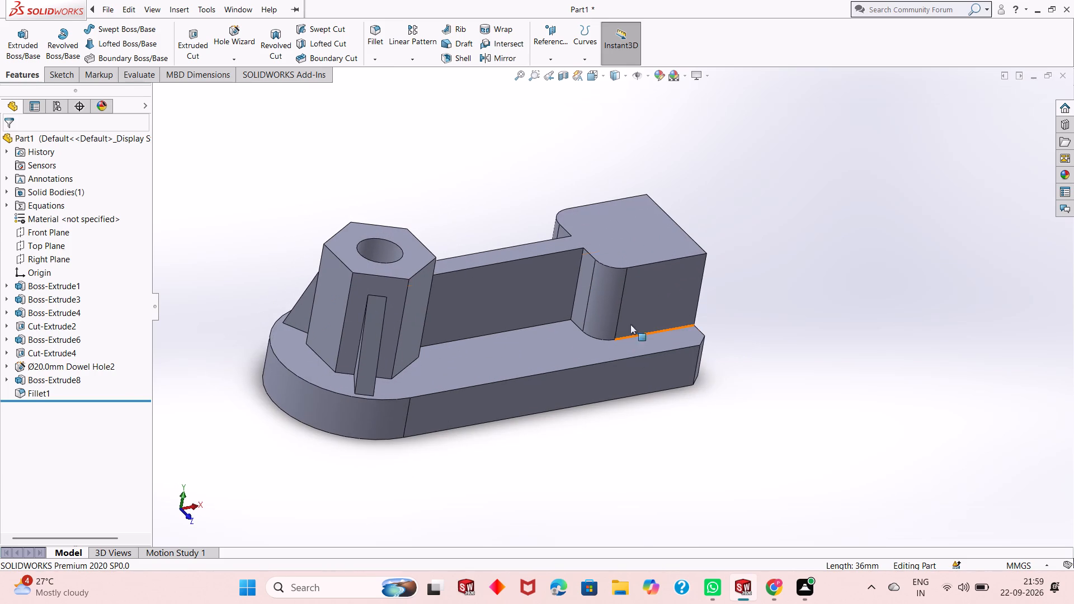
left_click(632, 225)
left_click(679, 191)
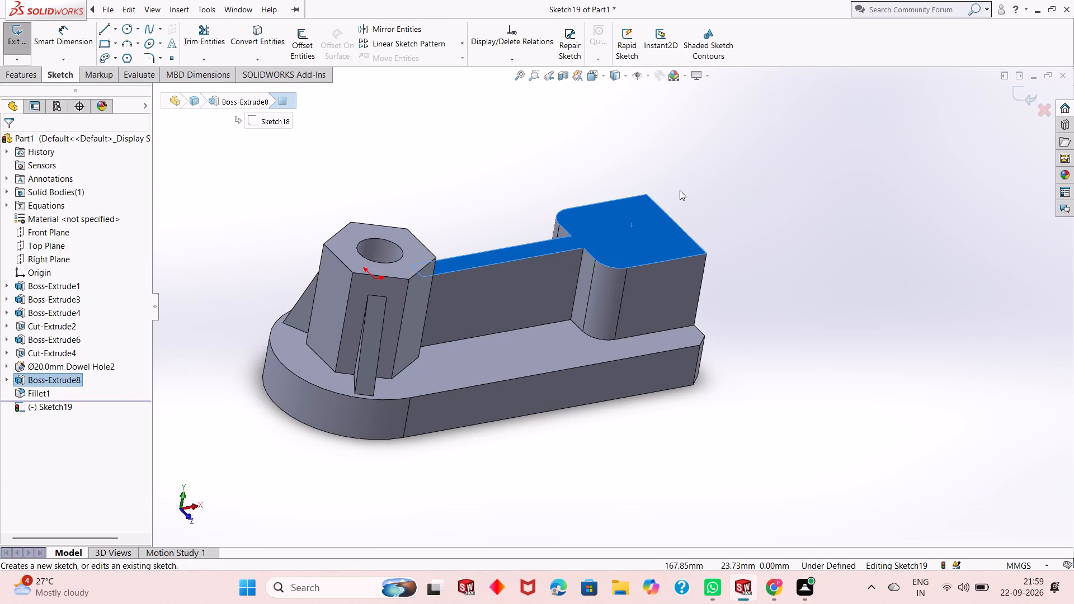
key("ctrl+8")
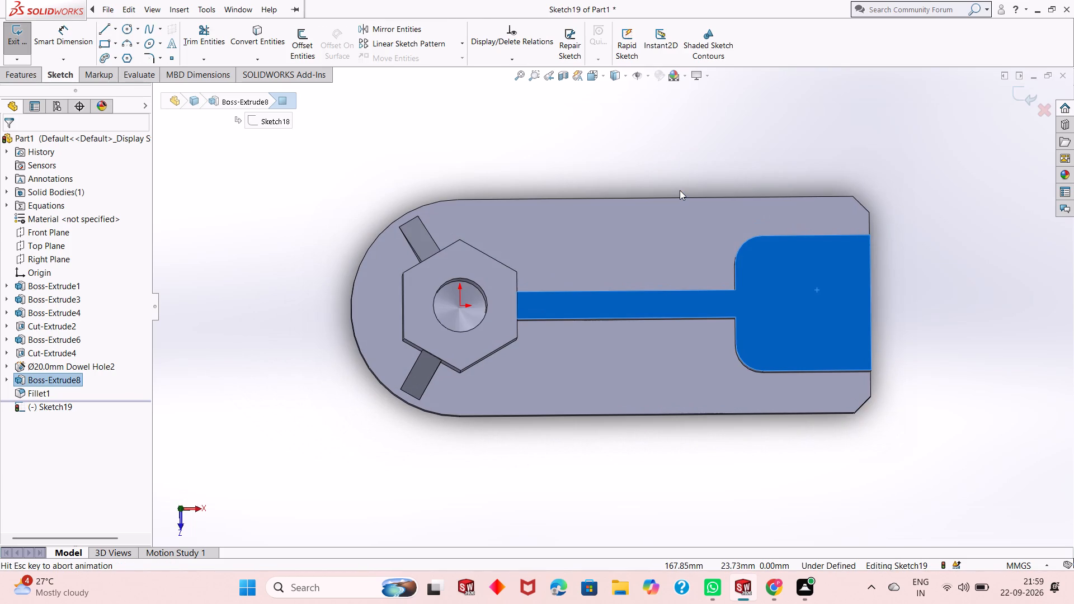
key("Escape")
scroll(675, 346, "up", 1)
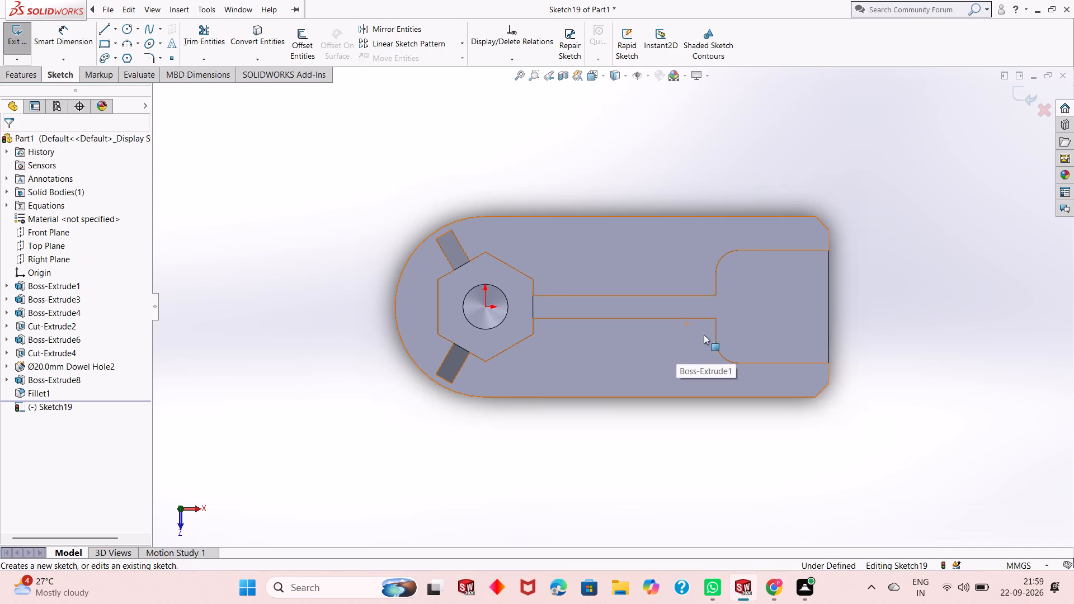
scroll(741, 316, "down", 1)
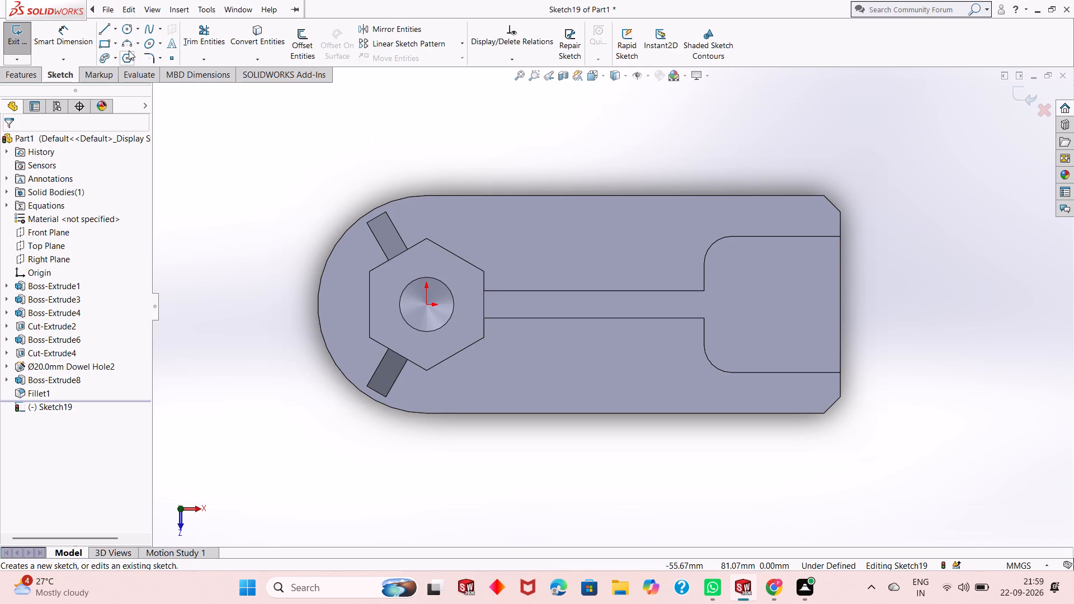
left_click(105, 48)
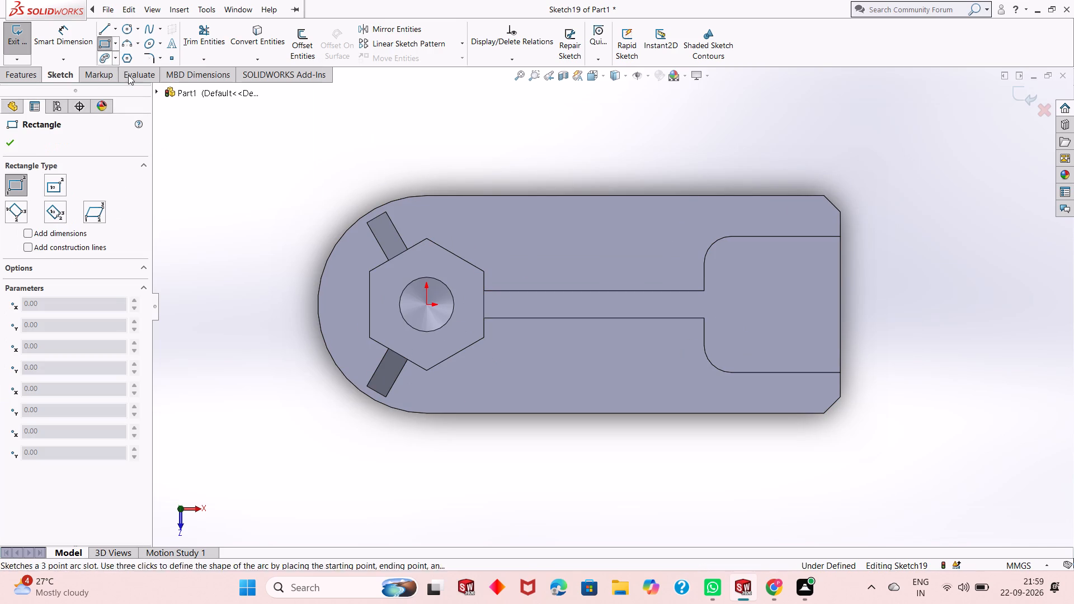
left_click(837, 250)
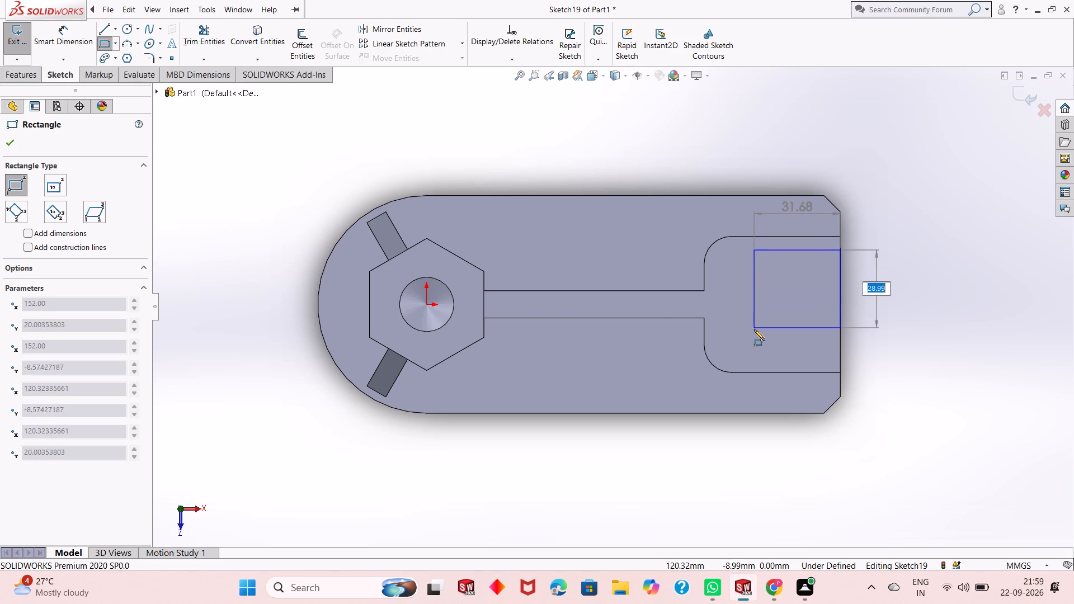
left_click(754, 330)
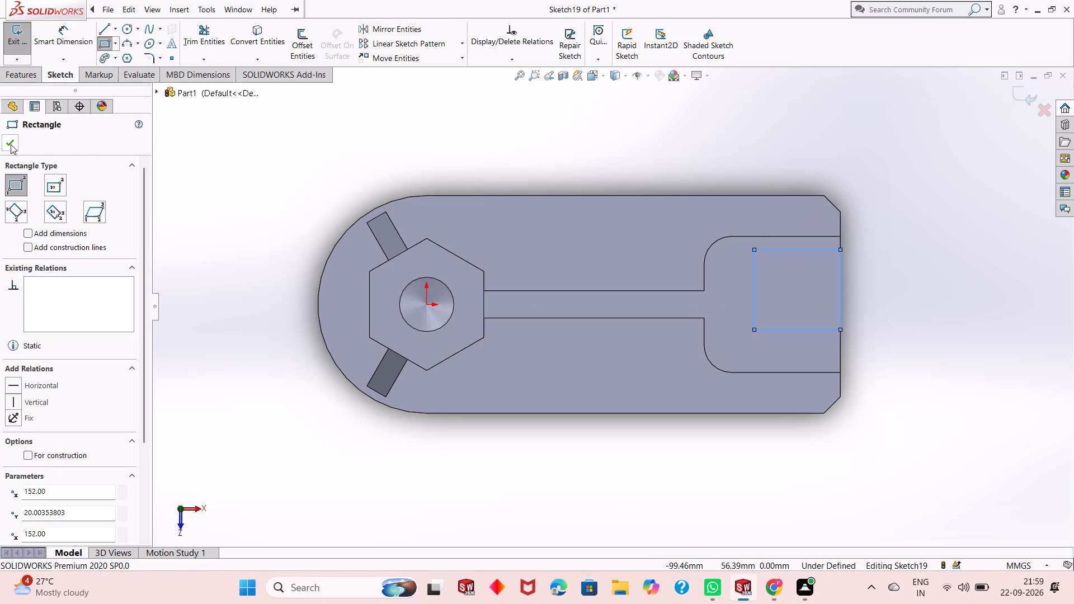
left_click(11, 144)
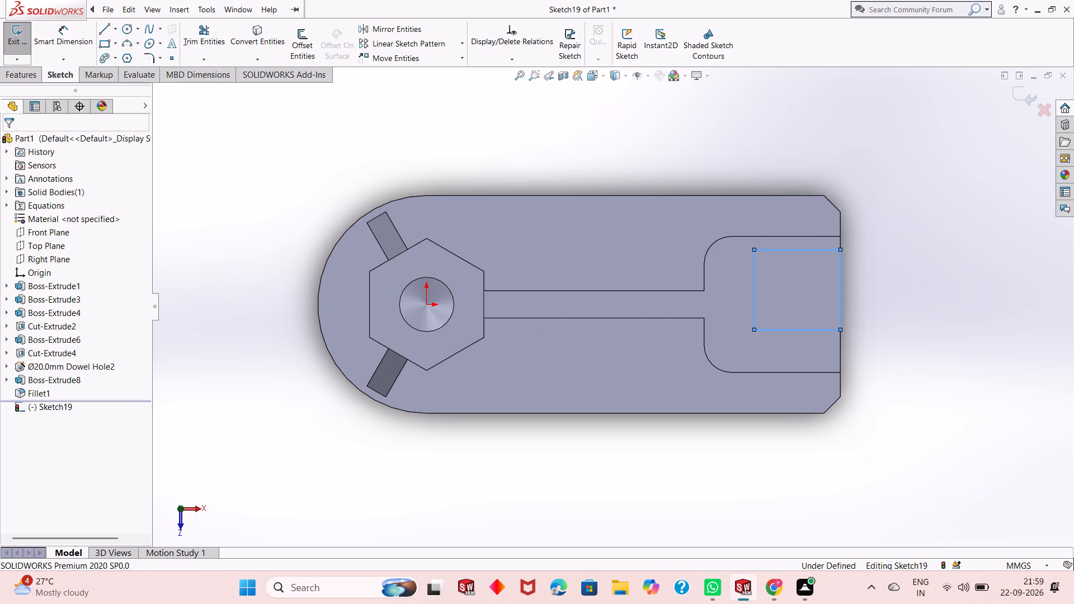
Dimension the rectangle's upper outer corner 17.5 mm from the origin, perpendicular to the connecting strip.
left_click(79, 32)
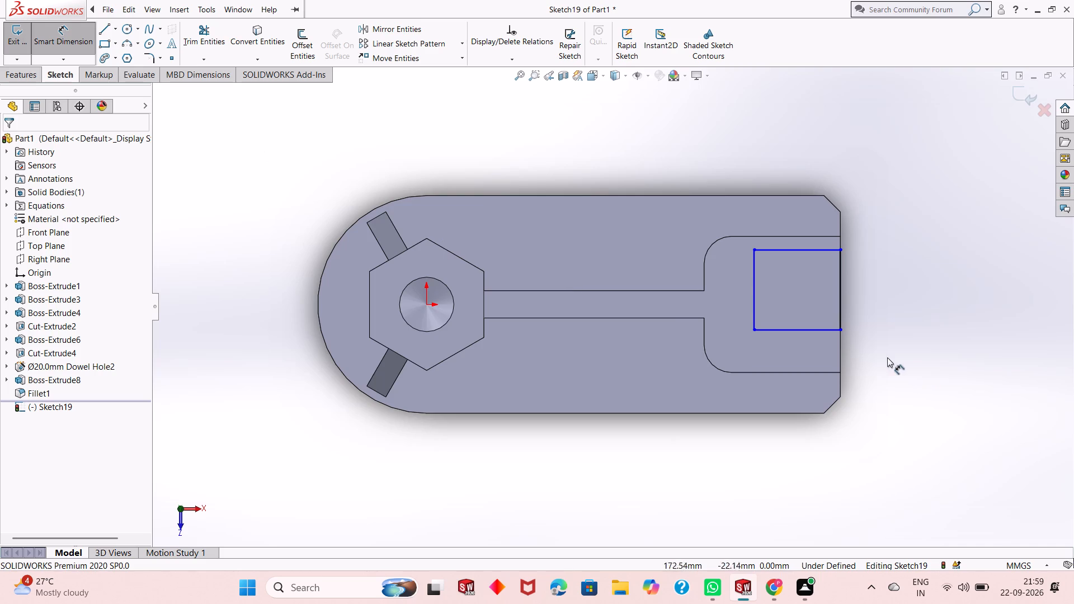
scroll(883, 352, "down", 2)
scroll(823, 288, "down", 1)
scroll(726, 256, "up", 1)
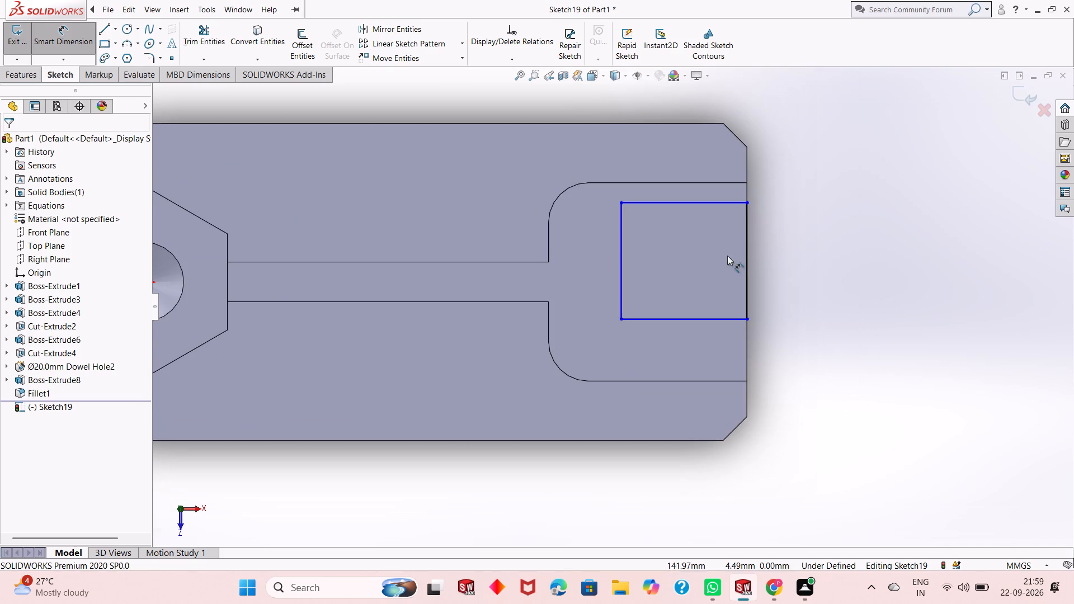
left_click(749, 201)
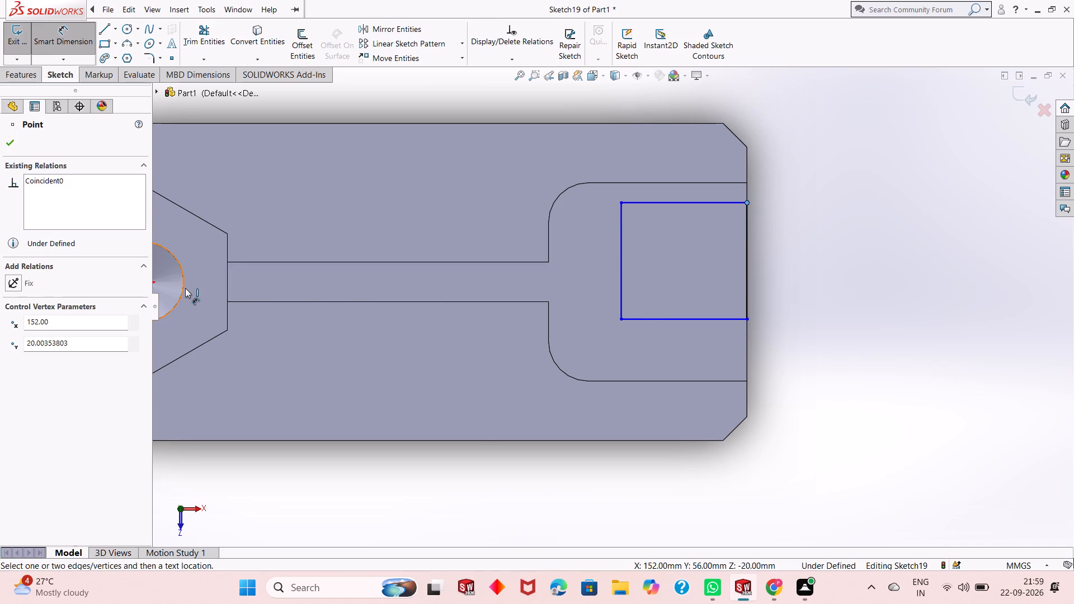
scroll(185, 288, "up", 1)
left_click(223, 287)
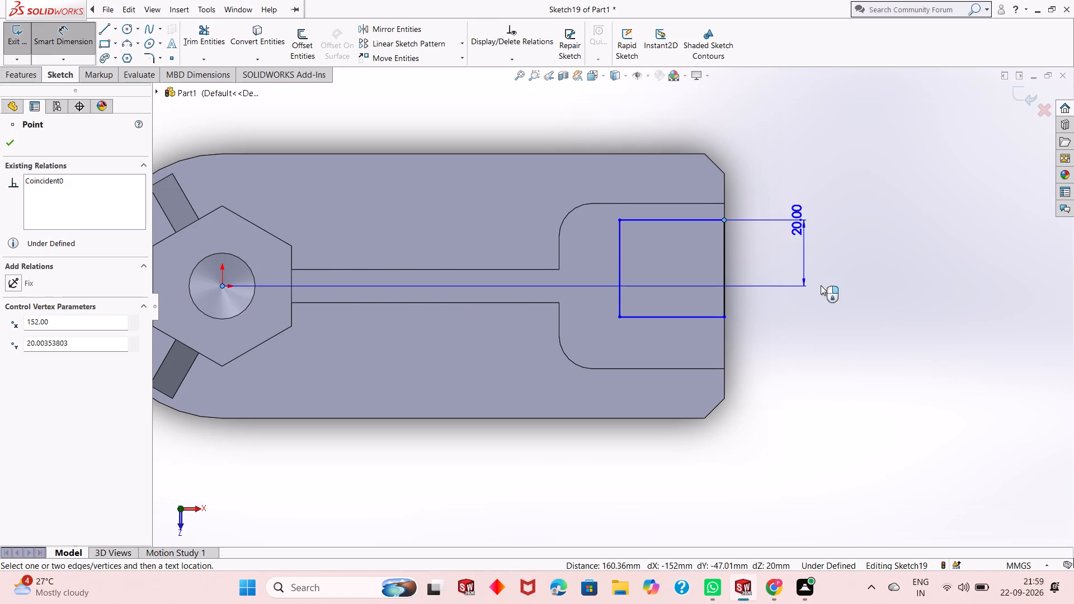
left_click(828, 281)
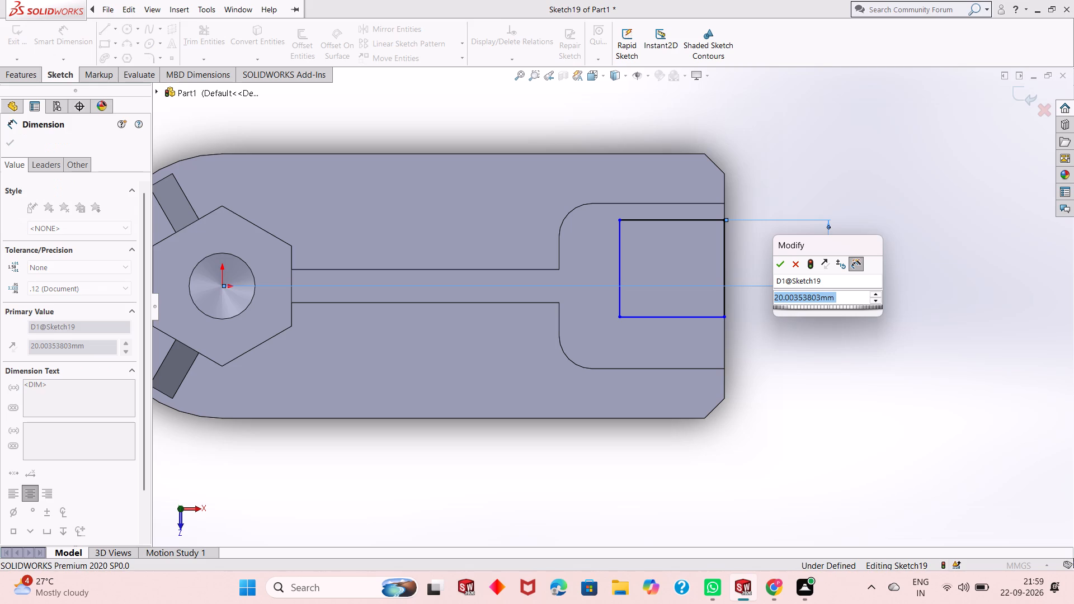
type("17.5")
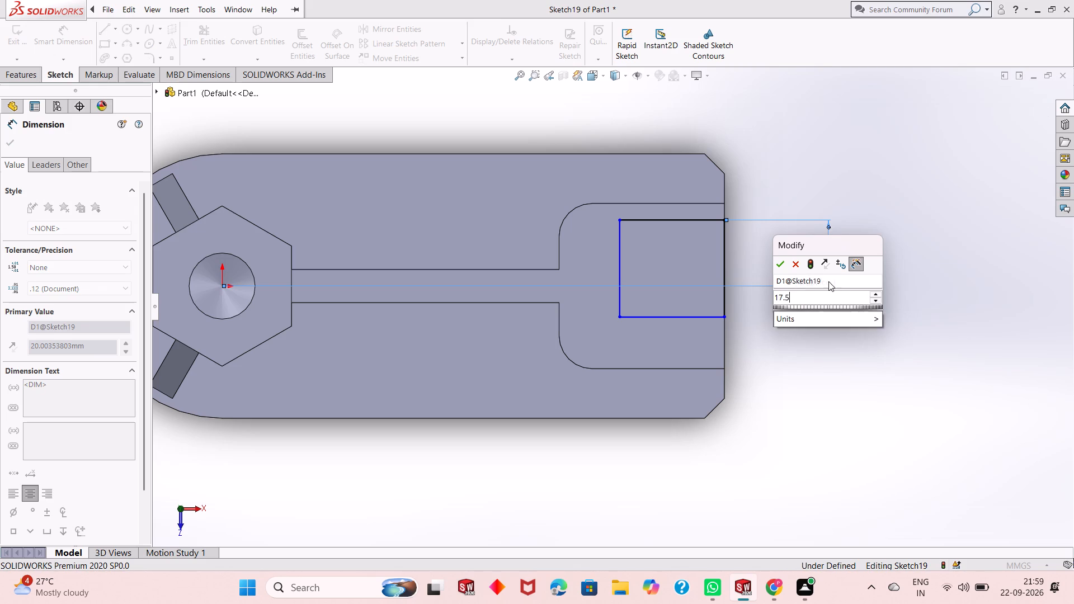
key("Return")
Dimension the rectangle 35 mm along the block's outer edge and 44 mm deep towards the hexagonal boss.
left_click(725, 311)
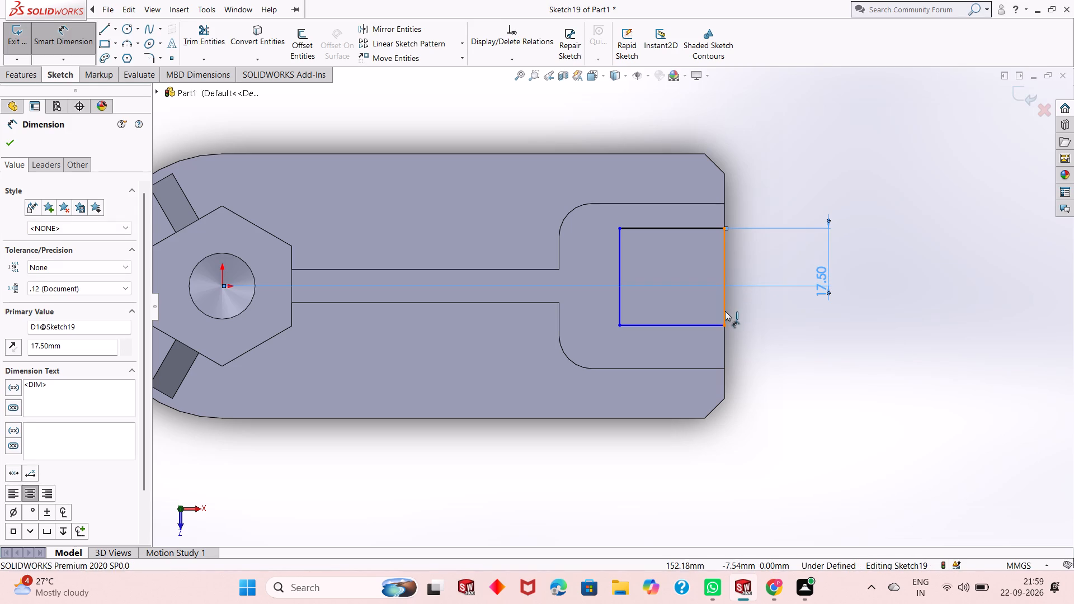
left_click(878, 305)
type("35")
key("Return")
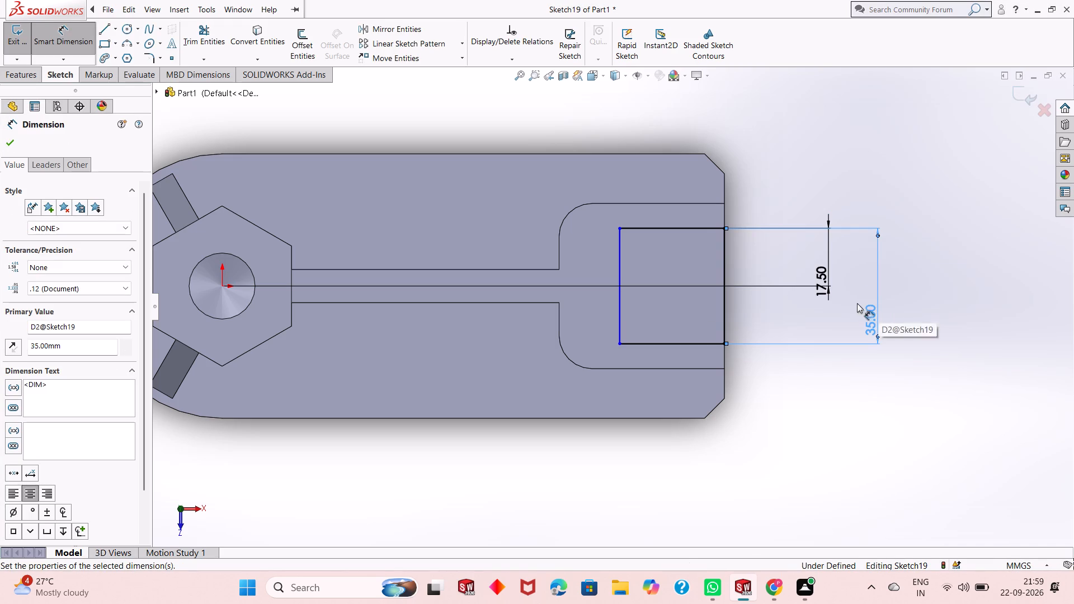
left_click(673, 228)
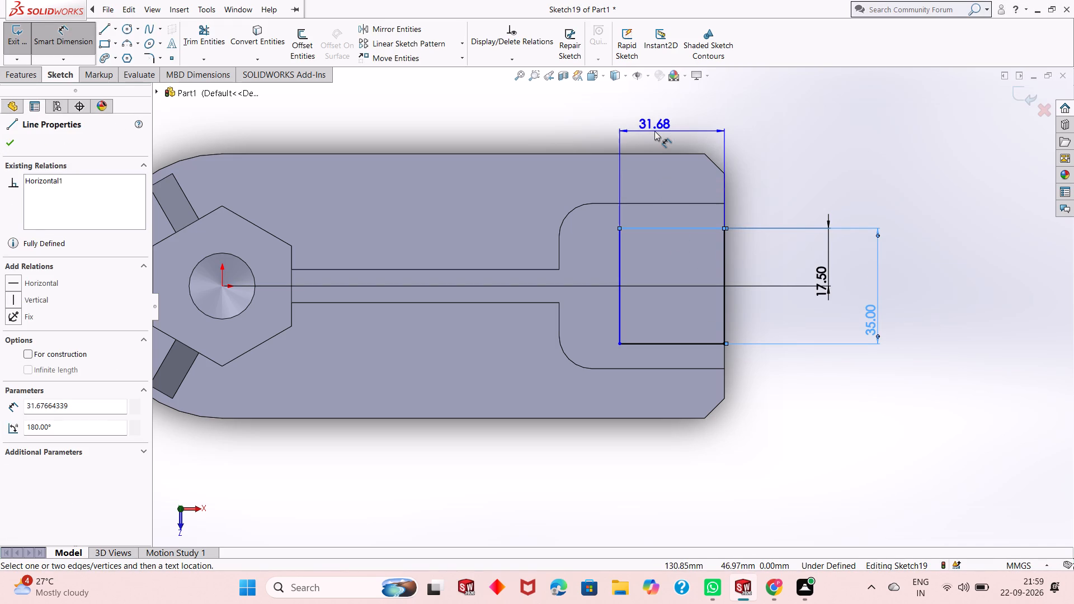
left_click(654, 131)
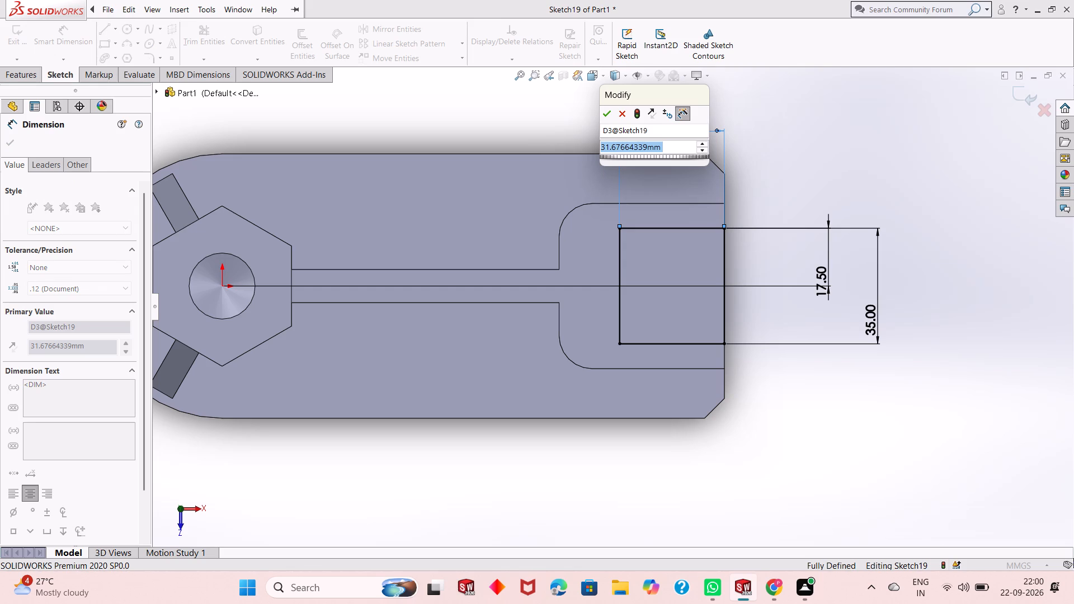
type("44")
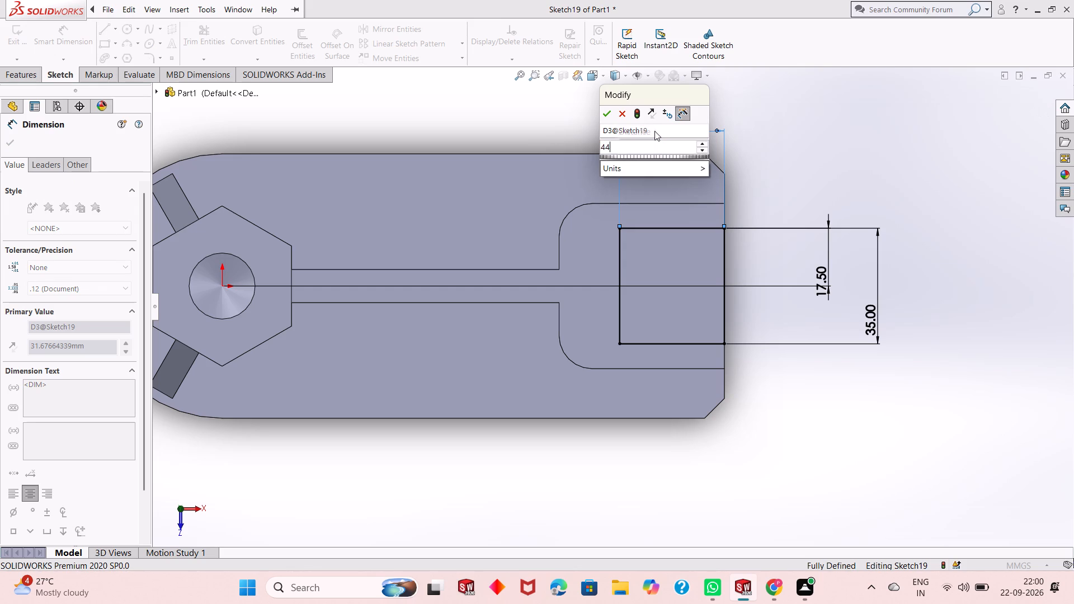
key("Return")
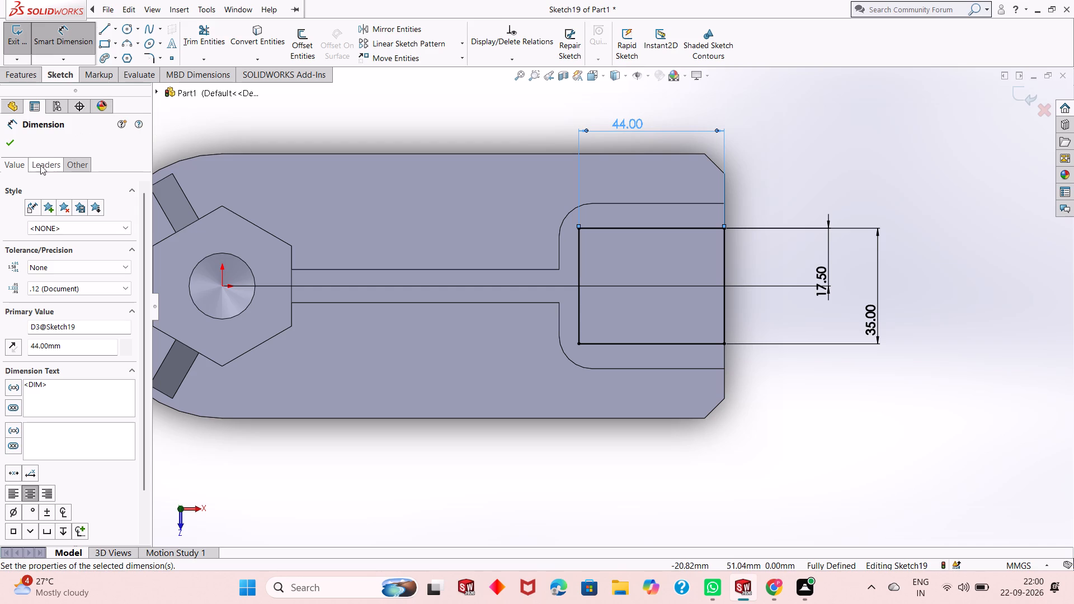
left_click(10, 147)
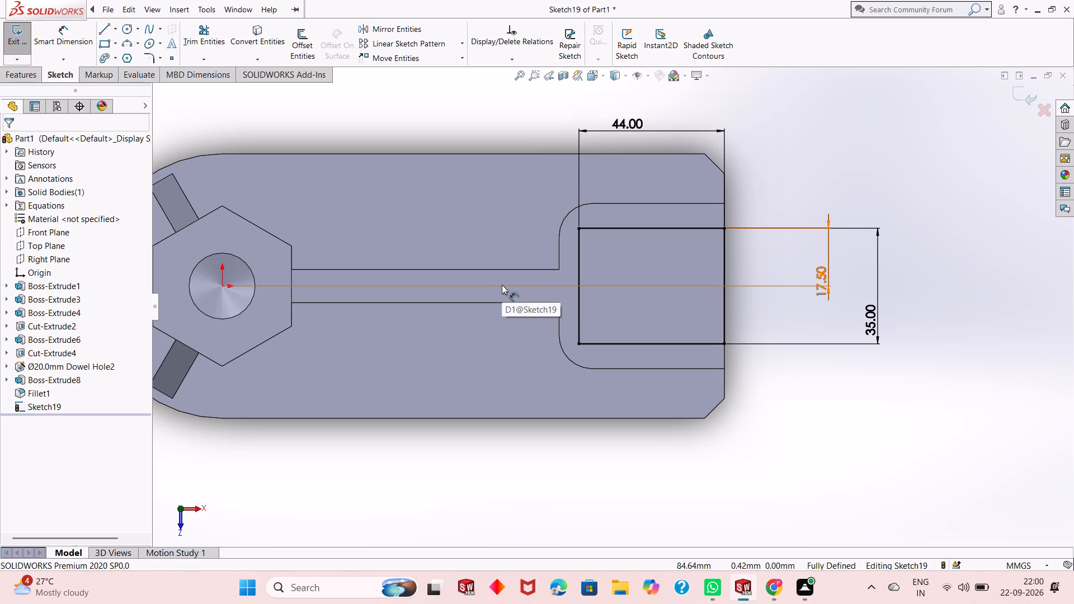
Apply 5 mm sketch fillets to the rectangle's two corners facing the hexagonal boss.
left_click(156, 58)
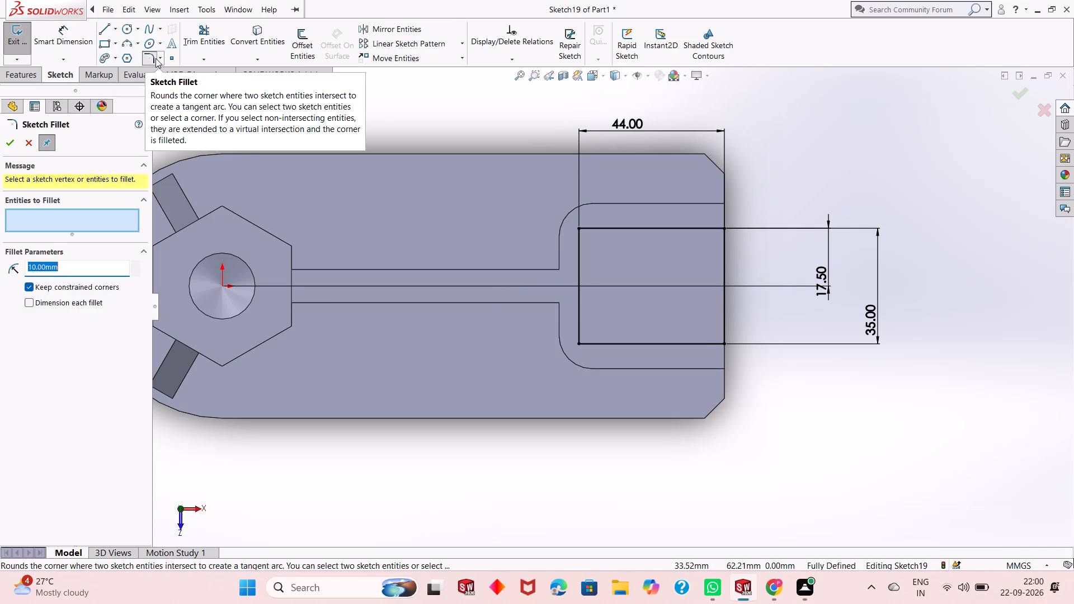
key("5")
key("Return")
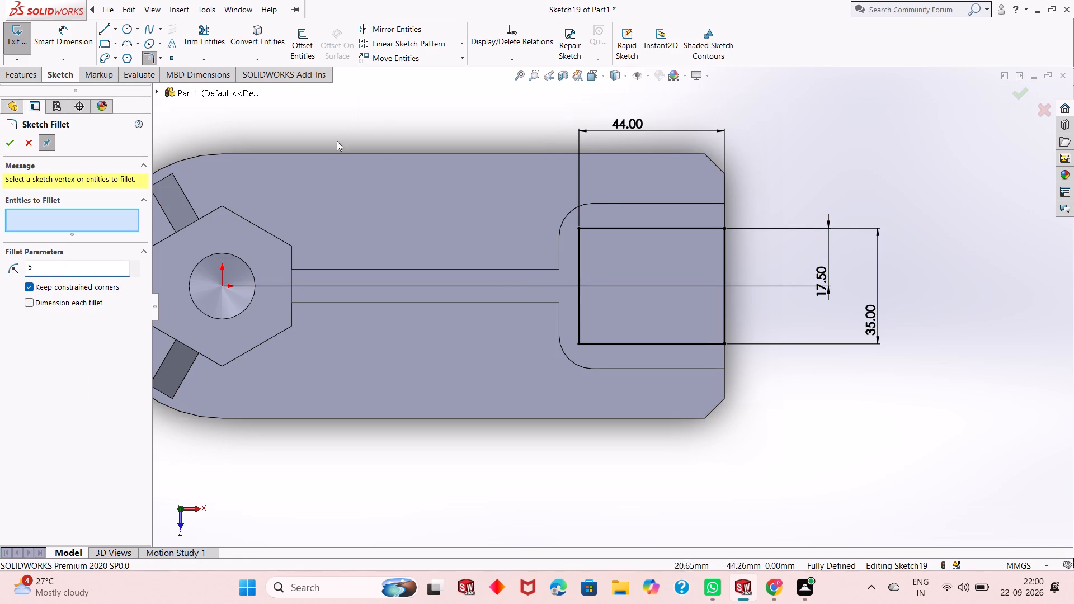
left_click(605, 231)
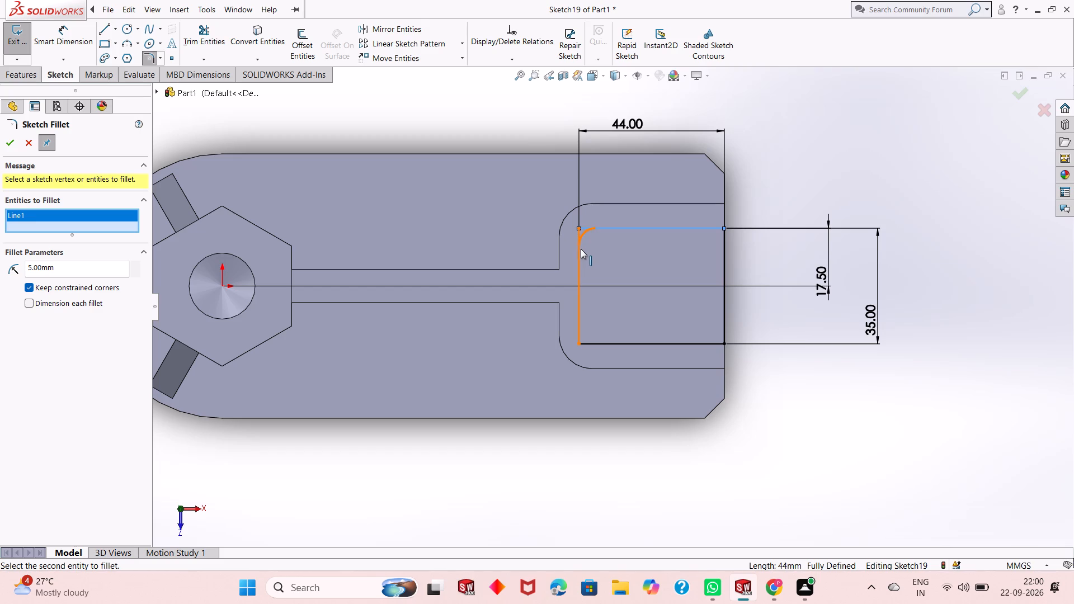
left_click(580, 249)
left_click(585, 342)
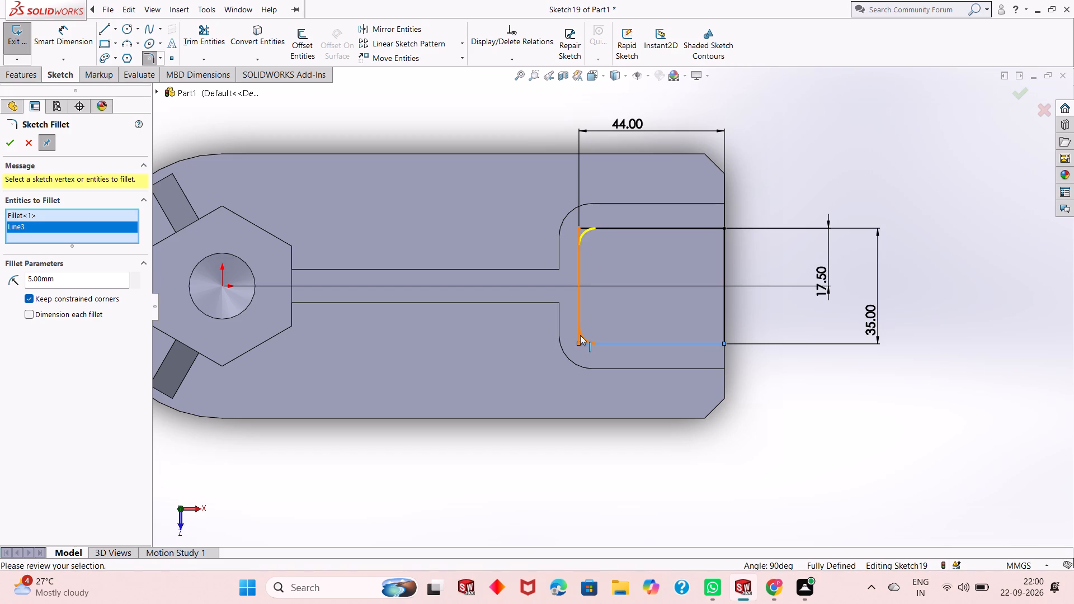
left_click(580, 335)
left_click(8, 149)
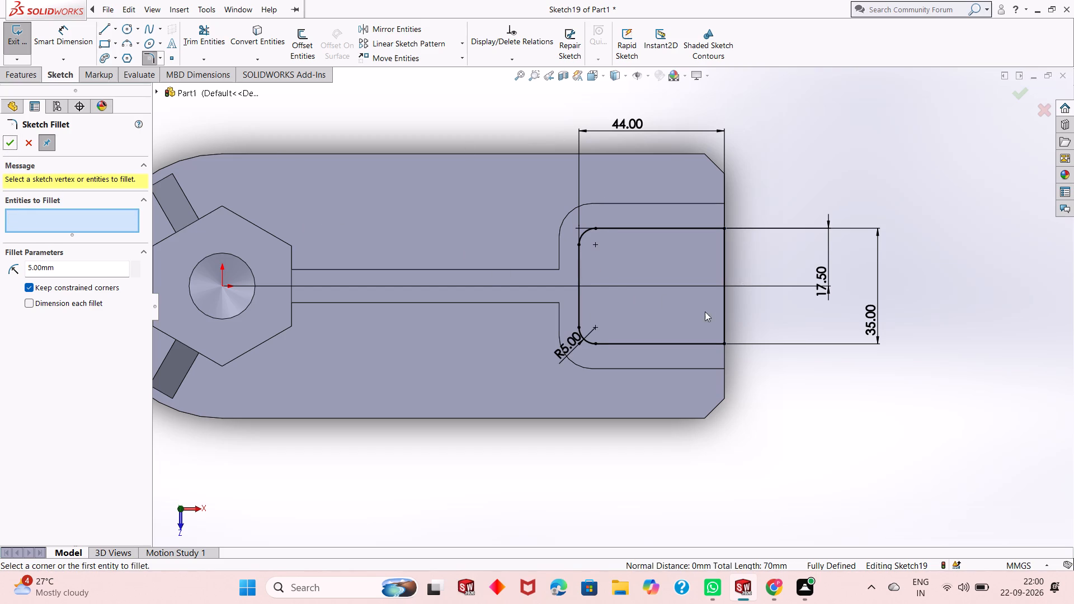
scroll(698, 322, "down", 1)
scroll(697, 322, "up", 1)
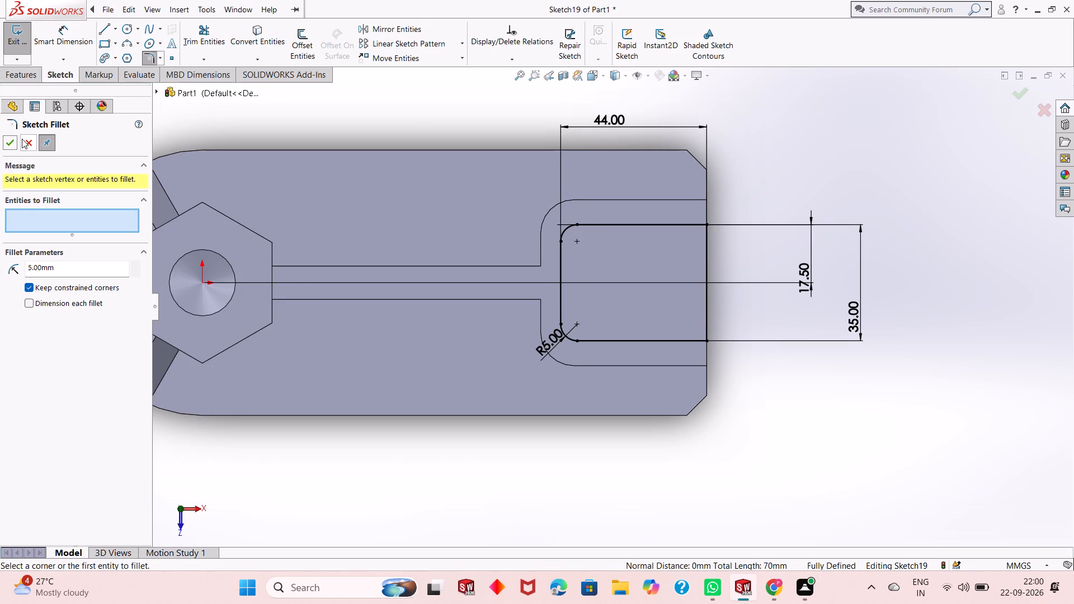
left_click(9, 147)
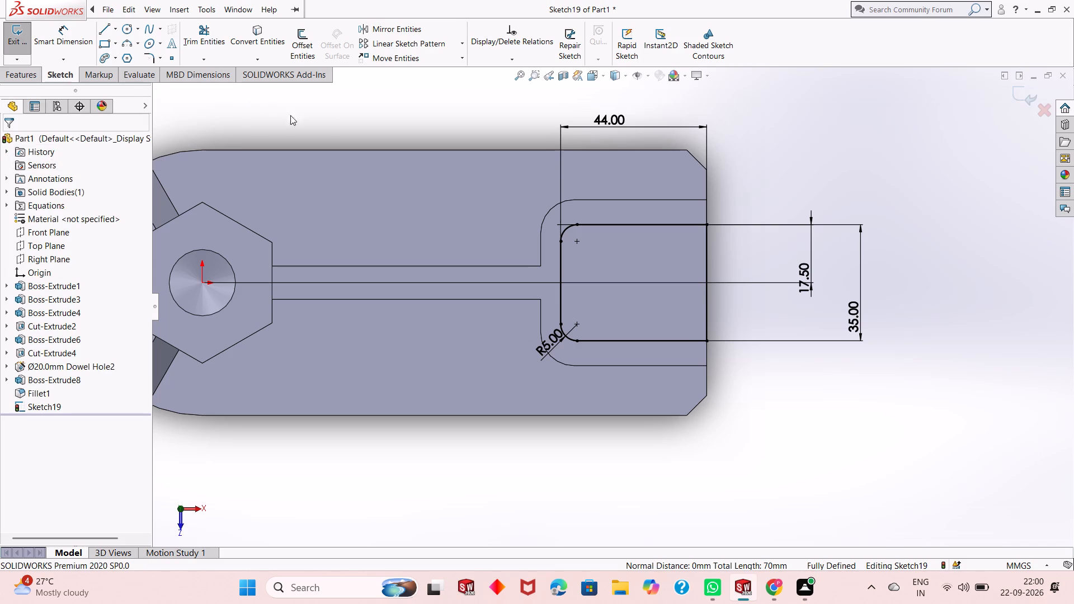
Examine the dimensioned, filleted rectangle sketch on the block's top face up close.
scroll(618, 295, "up", 1)
scroll(623, 292, "down", 4)
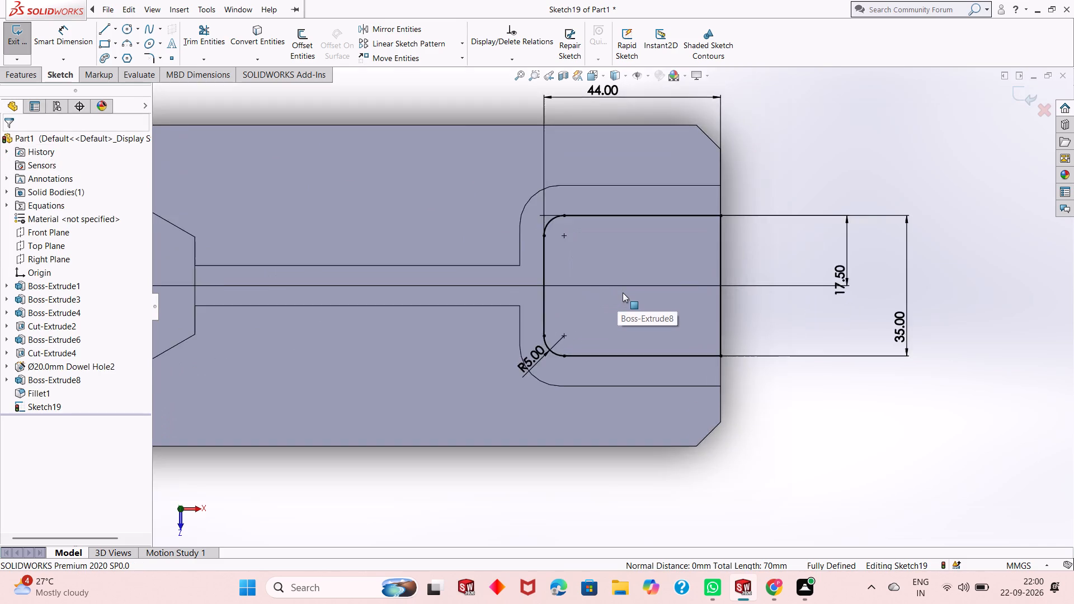
scroll(623, 292, "down", 4)
scroll(623, 292, "up", 5)
scroll(645, 285, "down", 2)
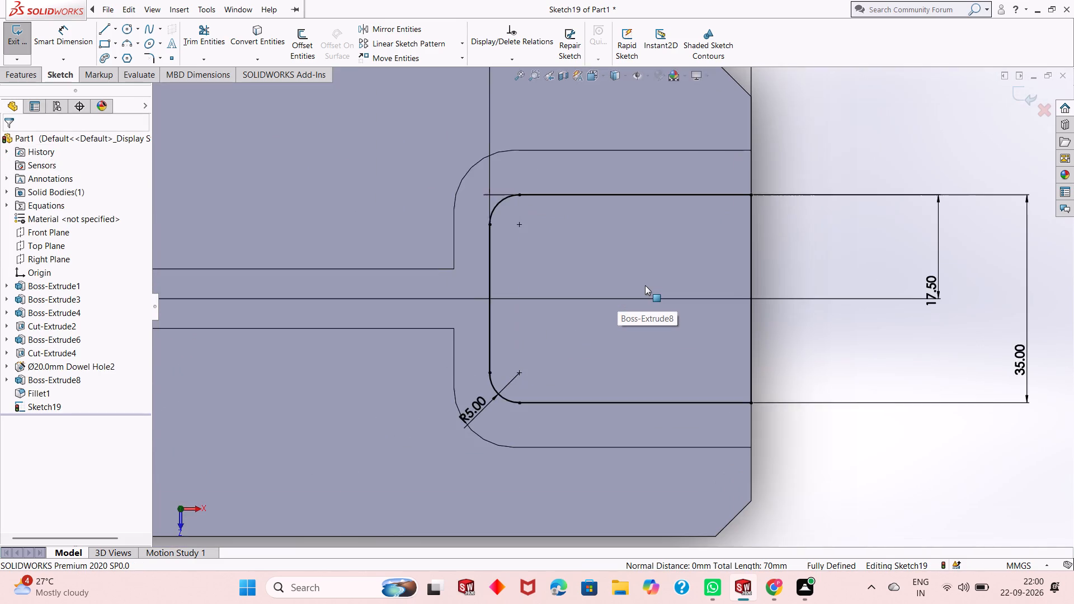
scroll(645, 285, "up", 3)
scroll(710, 314, "down", 1)
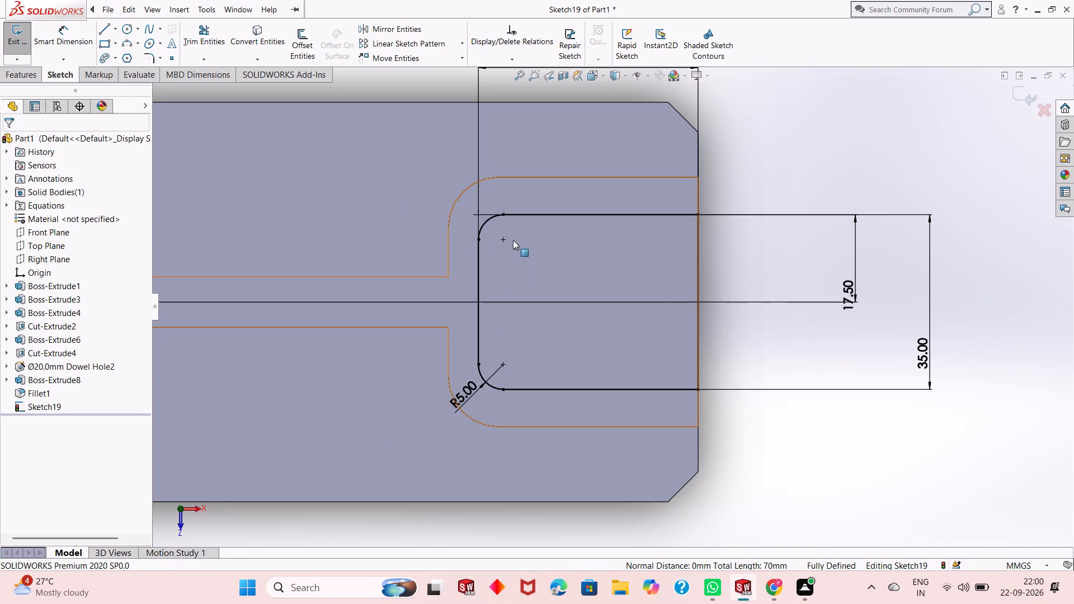
scroll(551, 249, "down", 2)
scroll(545, 243, "up", 1)
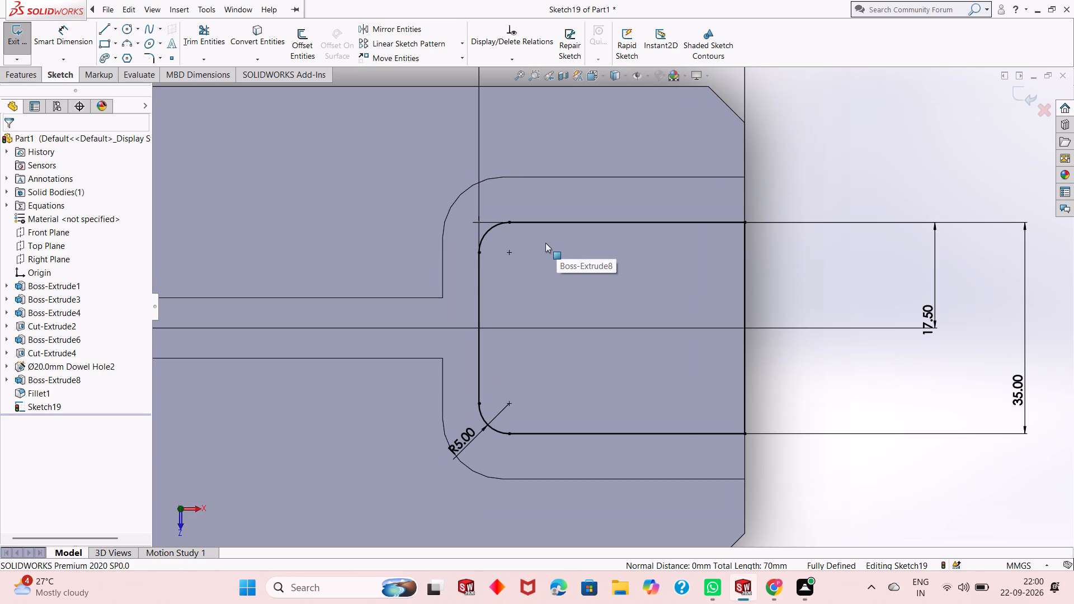
Cut-extrude the filleted 44 × 35 mm profile 31 mm blind down into the block.
scroll(545, 243, "up", 3)
scroll(544, 344, "down", 2)
scroll(556, 336, "up", 2)
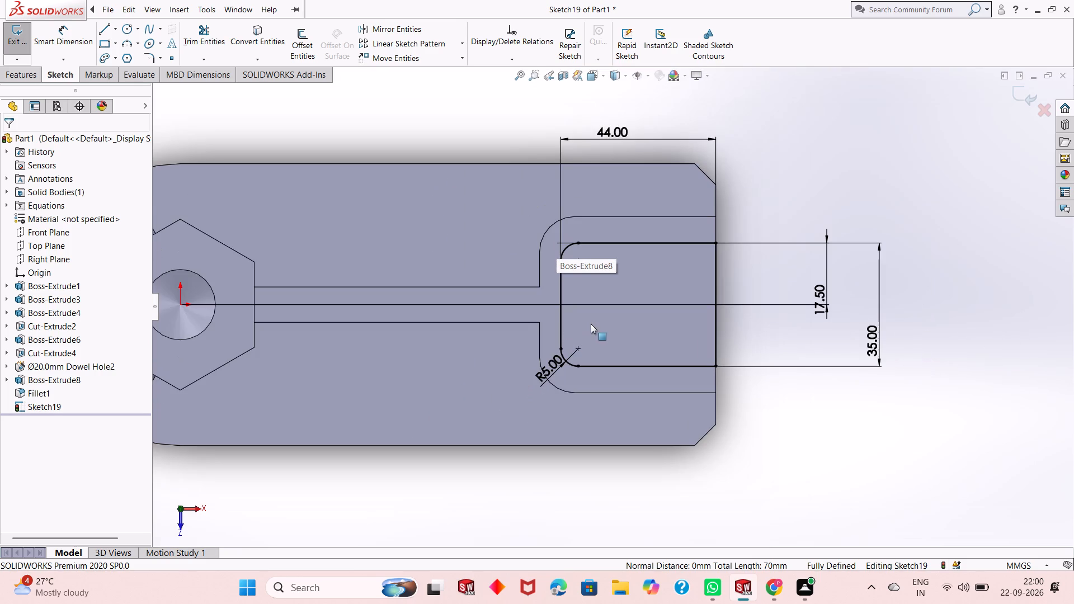
middle_click_drag(591, 324, 580, 206)
scroll(580, 206, "up", 1)
scroll(610, 224, "down", 2)
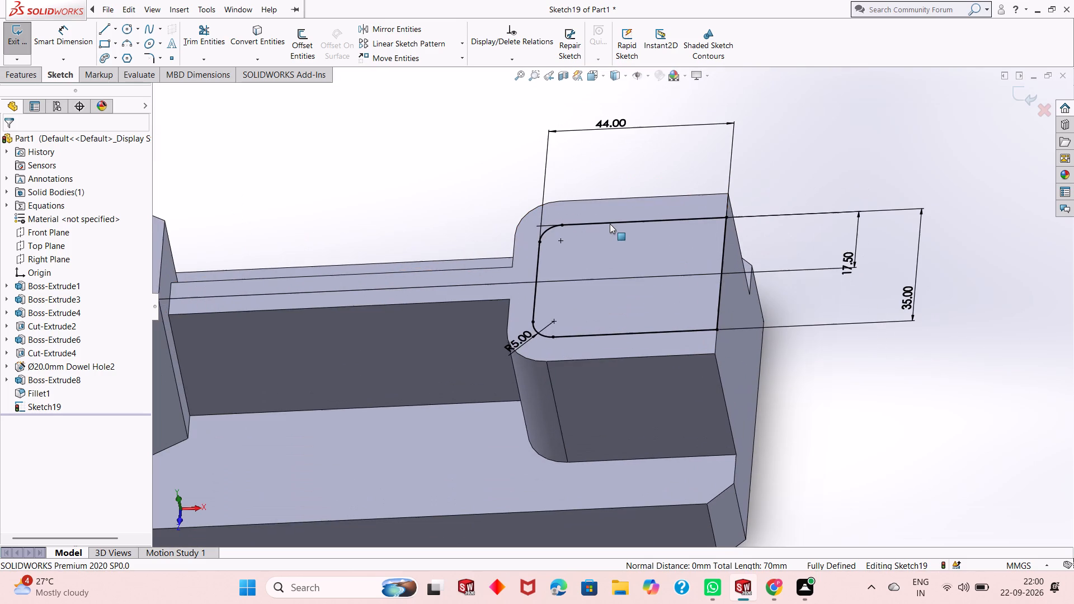
middle_click_drag(539, 341, 563, 282)
scroll(563, 282, "up", 1)
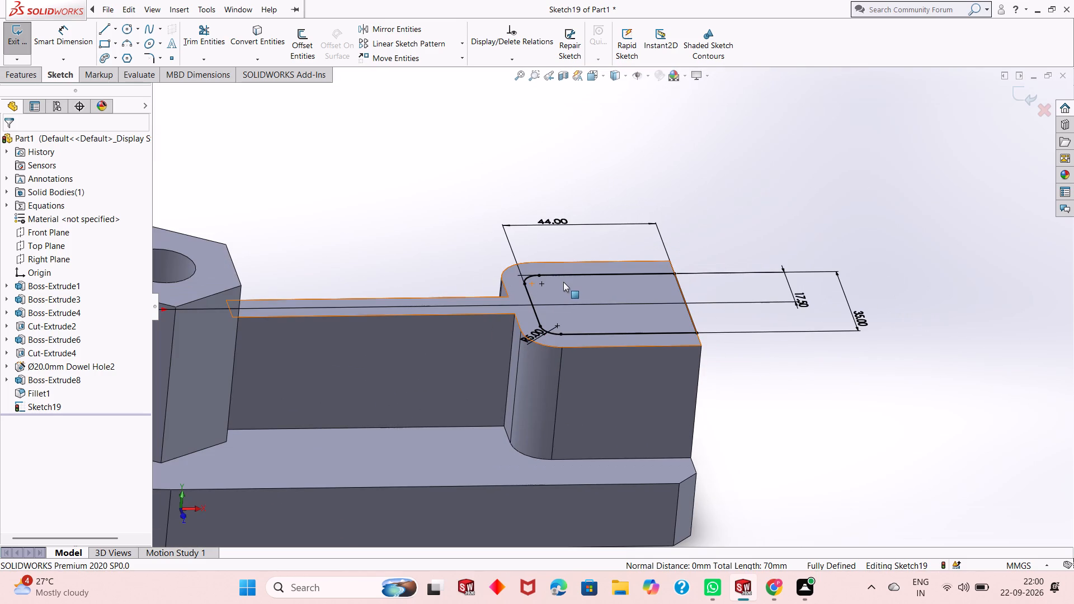
left_click(18, 70)
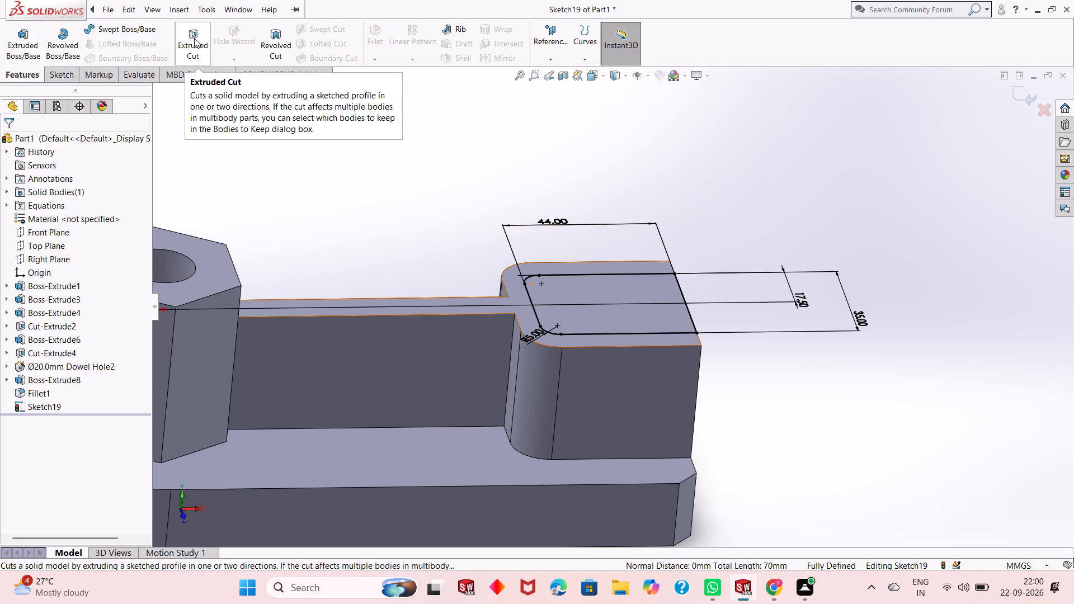
left_click(194, 38)
scroll(571, 273, "up", 2)
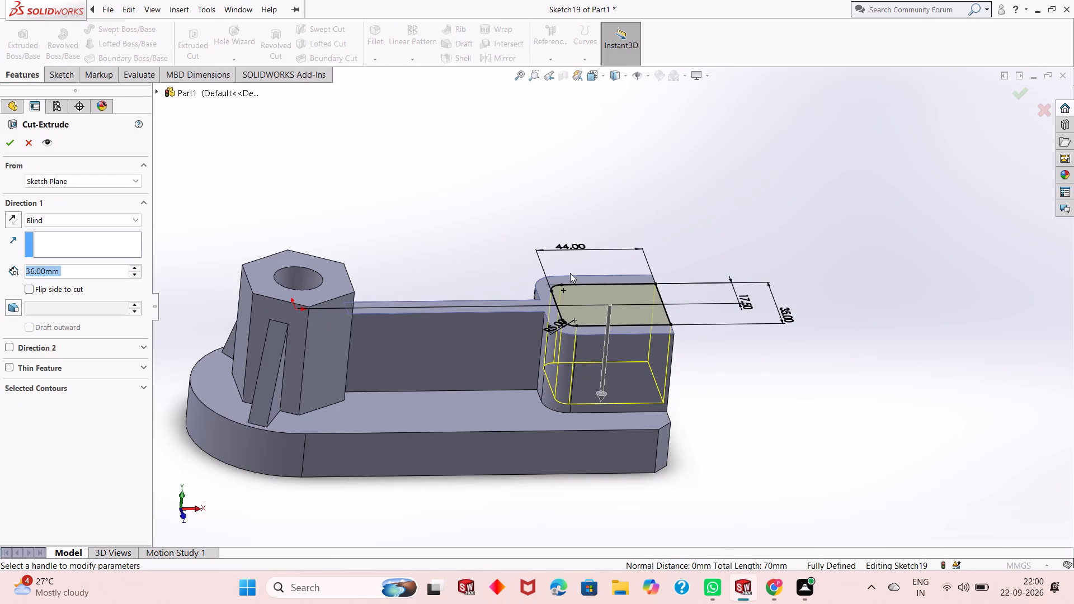
middle_click_drag(651, 386, 627, 308)
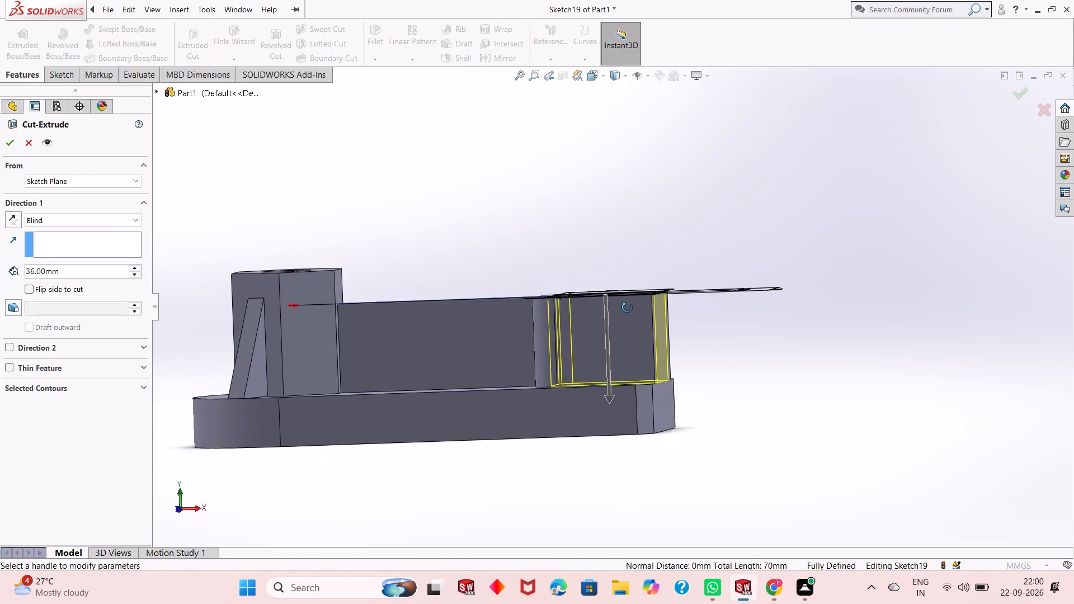
middle_click_drag(627, 308, 642, 343)
scroll(633, 334, "down", 2)
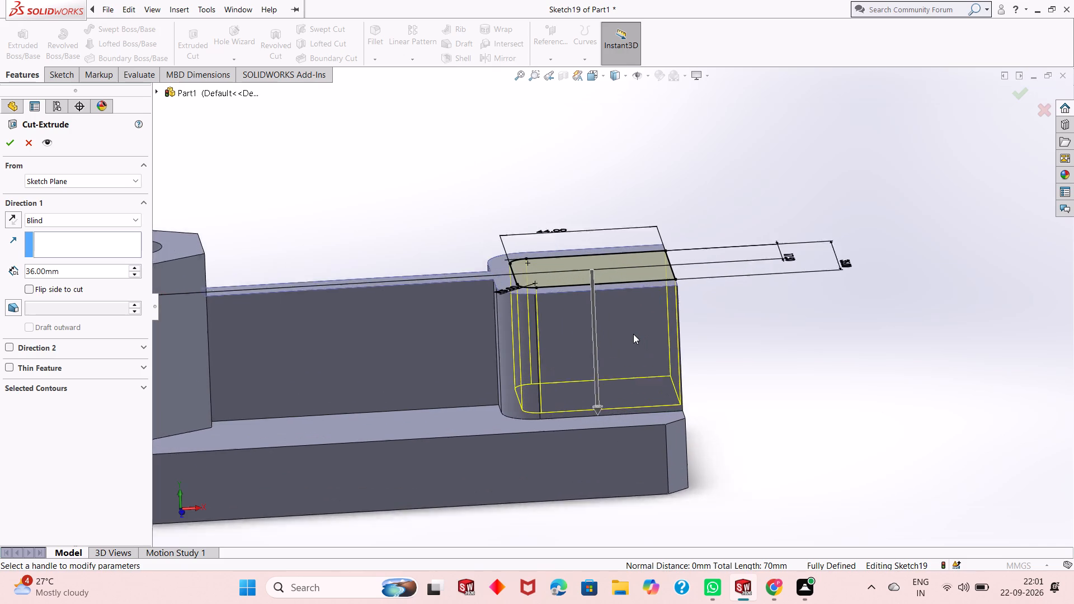
scroll(633, 334, "down", 1)
middle_click_drag(615, 322, 615, 347)
scroll(615, 347, "up", 2)
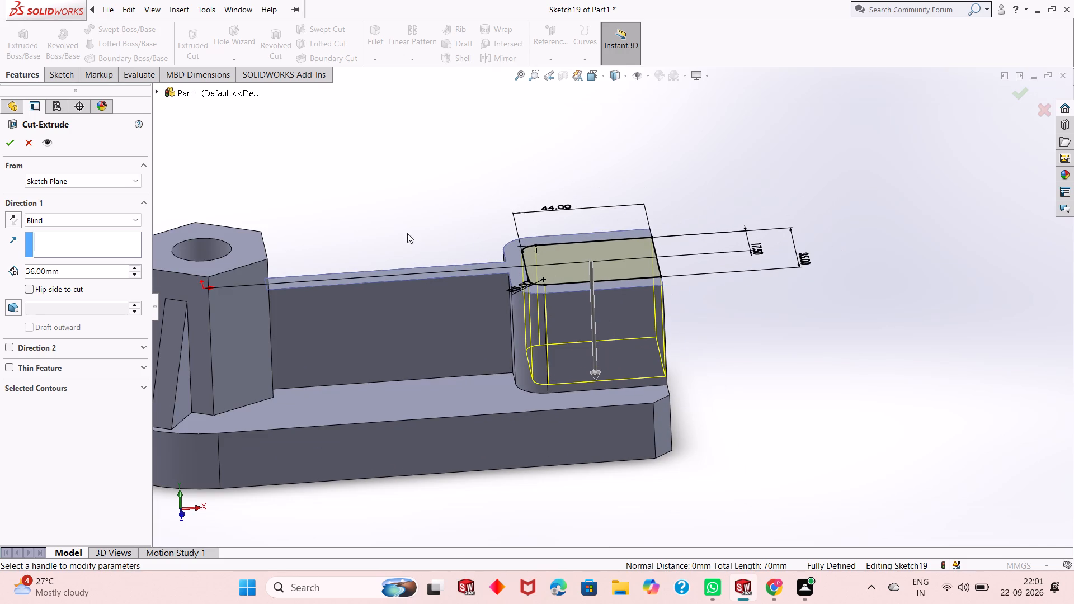
double_click(73, 270)
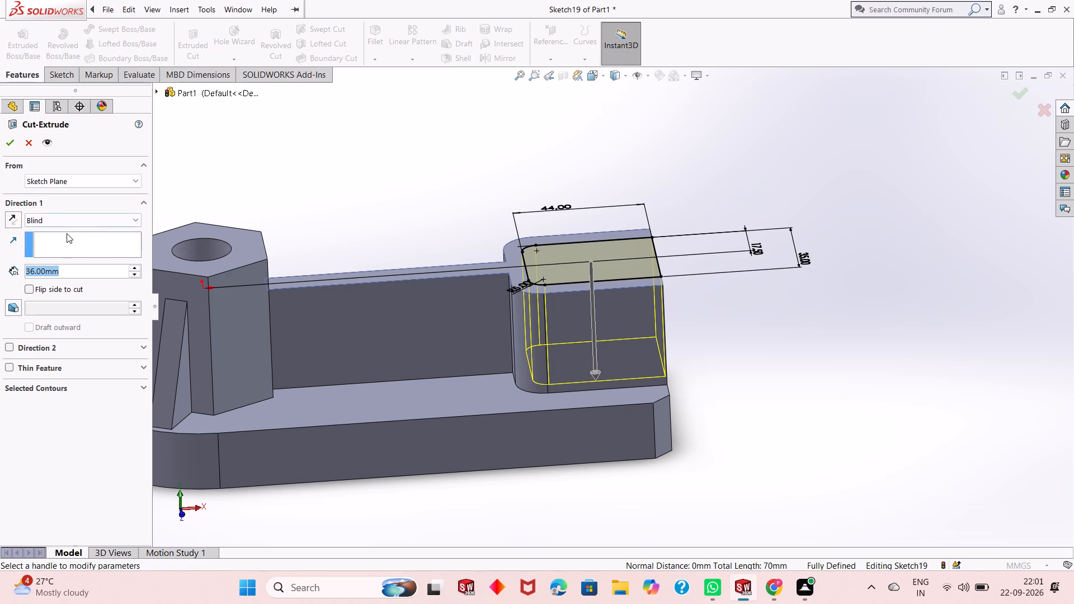
type("31")
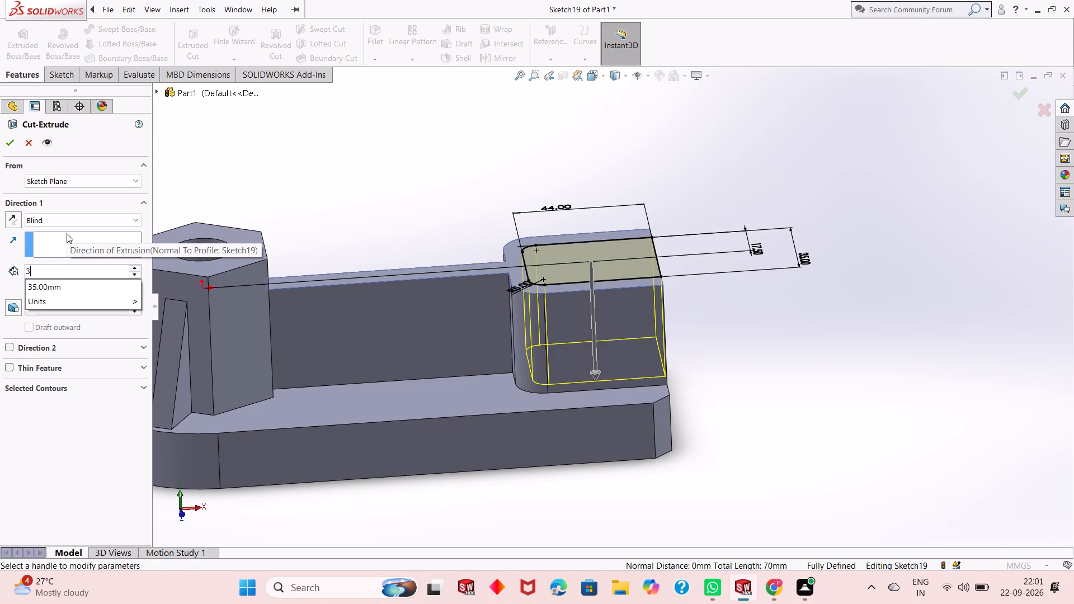
key("Return")
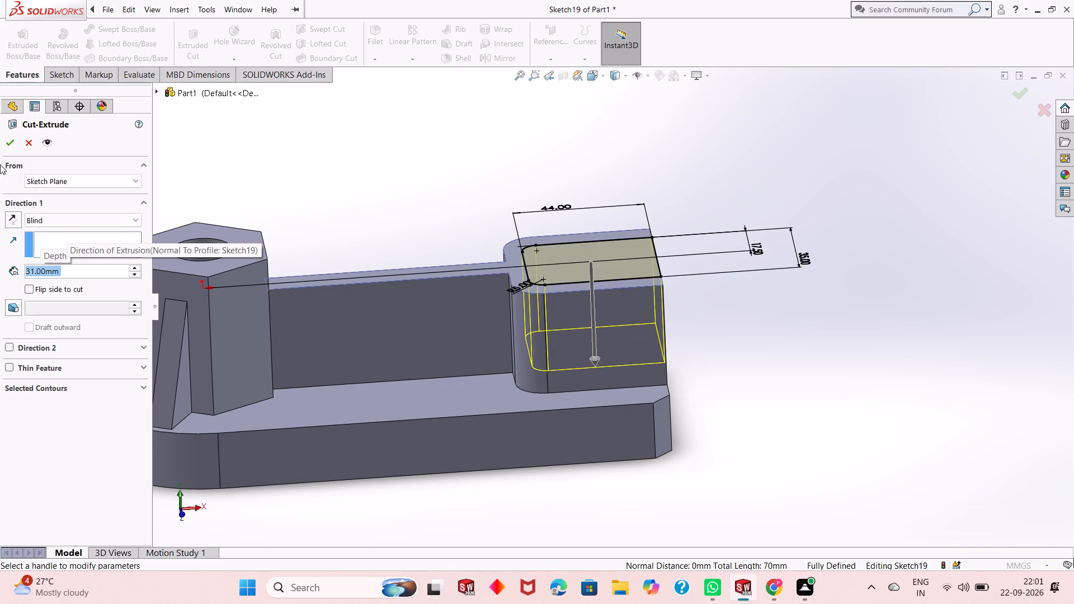
left_click(10, 151)
left_click(10, 149)
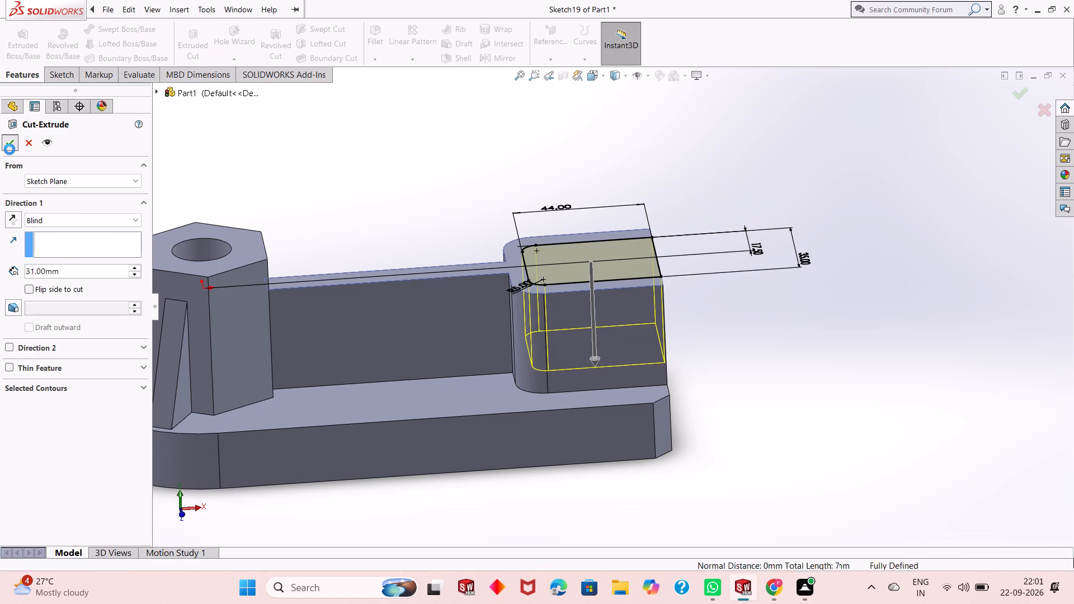
left_click(421, 207)
Examine the open-ended pocket in the block and the rest of the part from several angles.
middle_click_drag(504, 348, 500, 337)
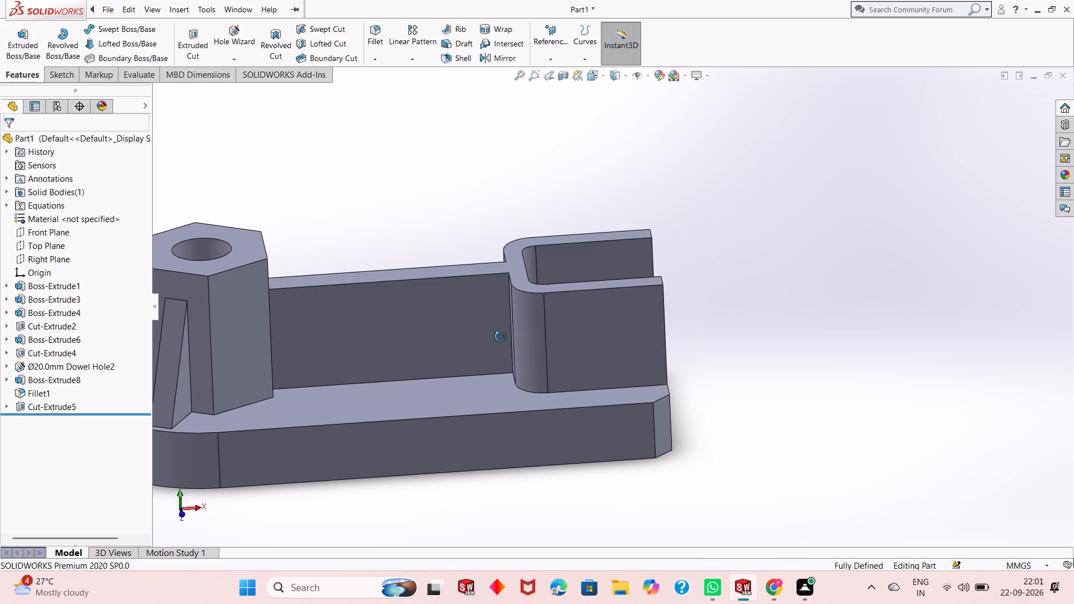
middle_click_drag(500, 337, 491, 403)
scroll(639, 400, "up", 2)
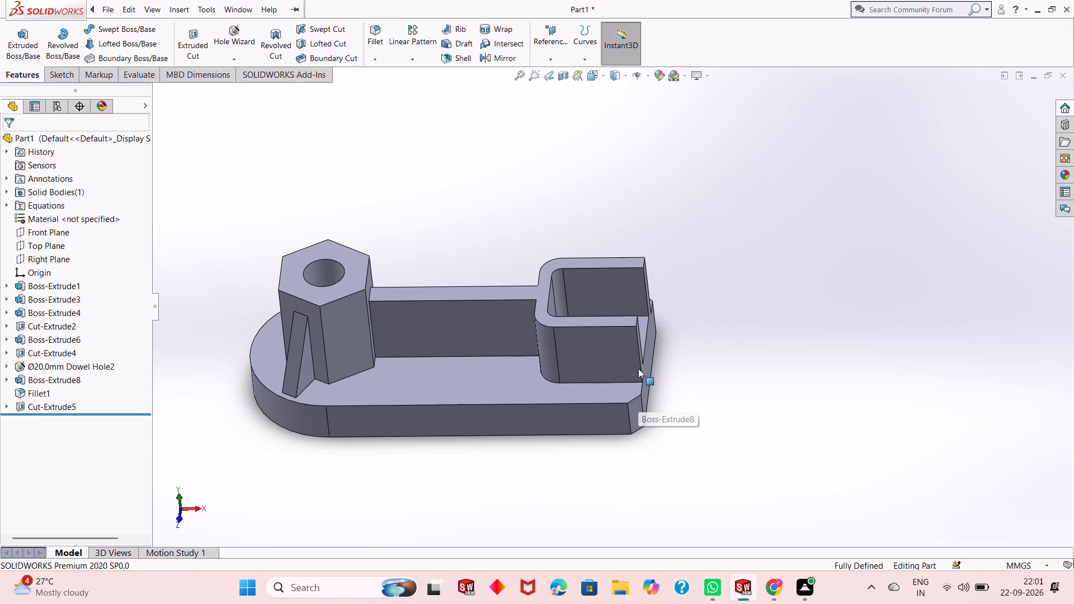
middle_click_drag(634, 357, 626, 323)
scroll(626, 419, "down", 1)
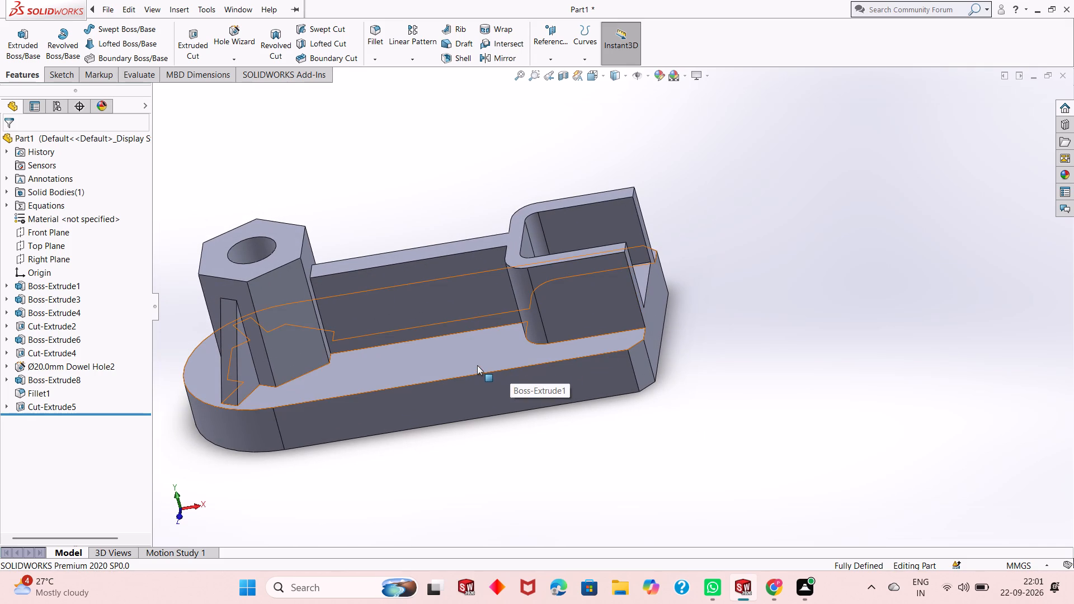
middle_click_drag(477, 365, 512, 334)
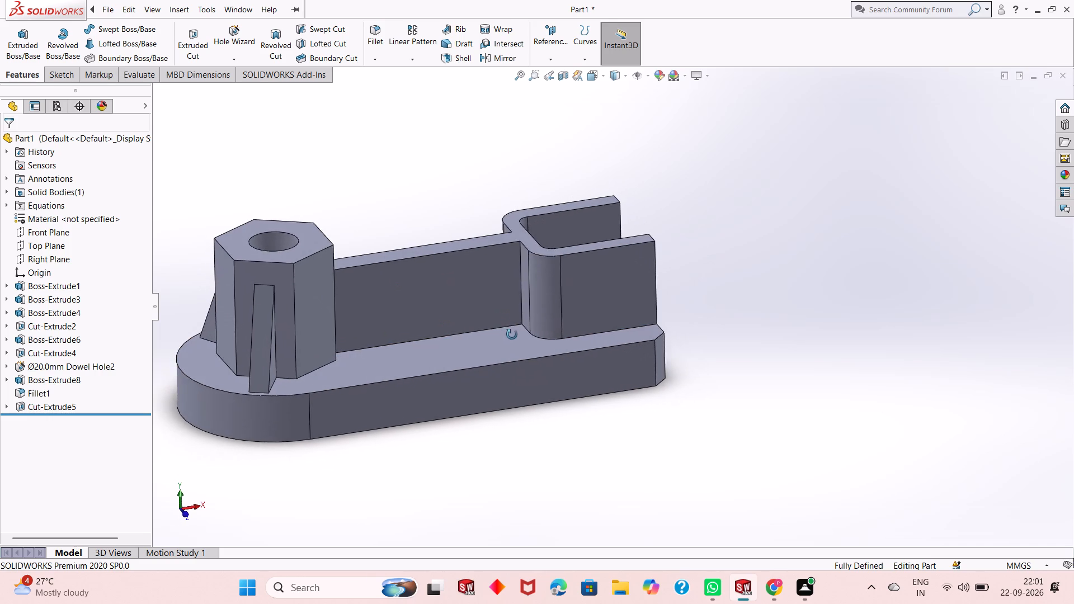
middle_click_drag(512, 334, 516, 318)
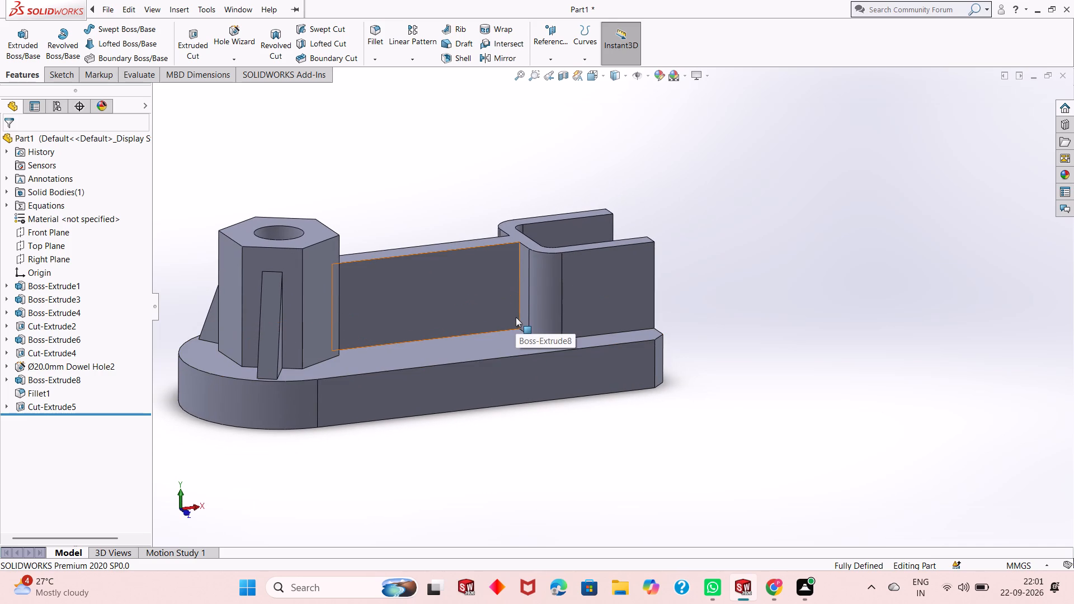
scroll(516, 317, "down", 1)
middle_click_drag(623, 308, 595, 323)
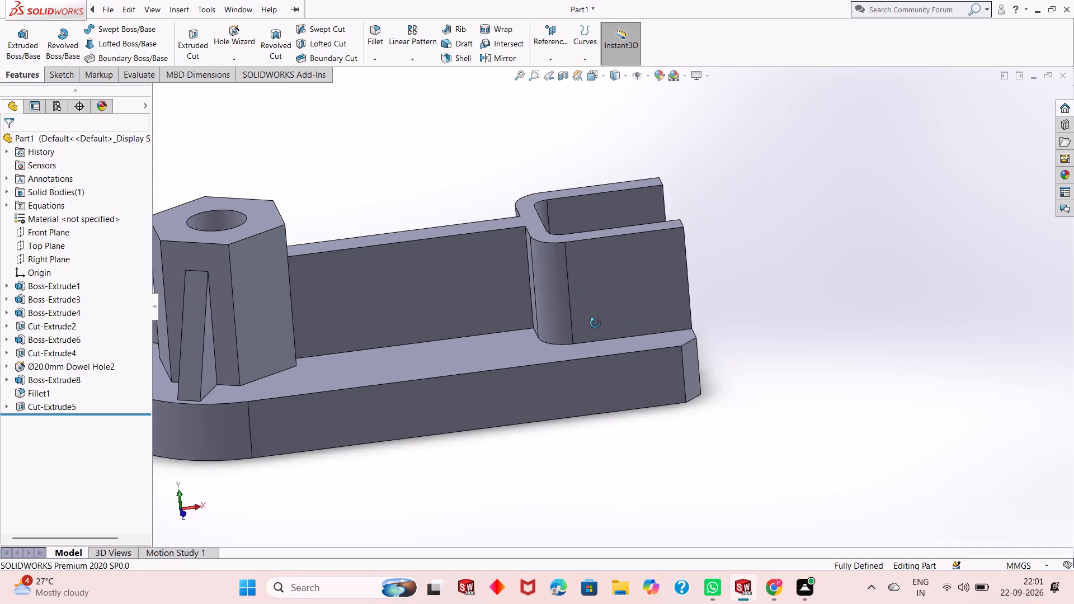
Start a new sketch on the pocket's floor face and view it straight on.
middle_click_drag(595, 323, 539, 456)
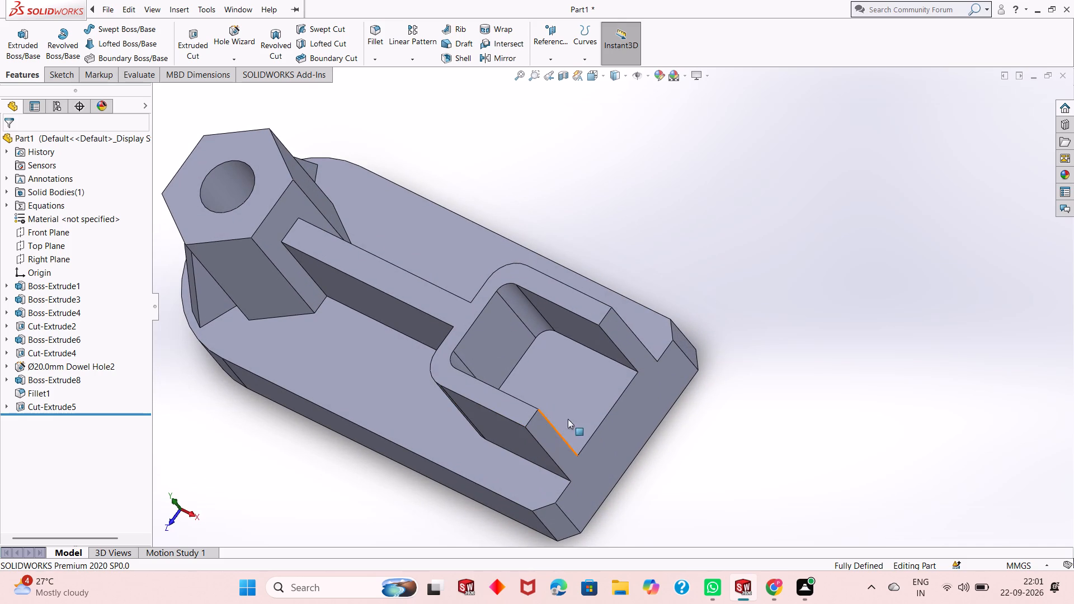
left_click(578, 386)
left_click(630, 352)
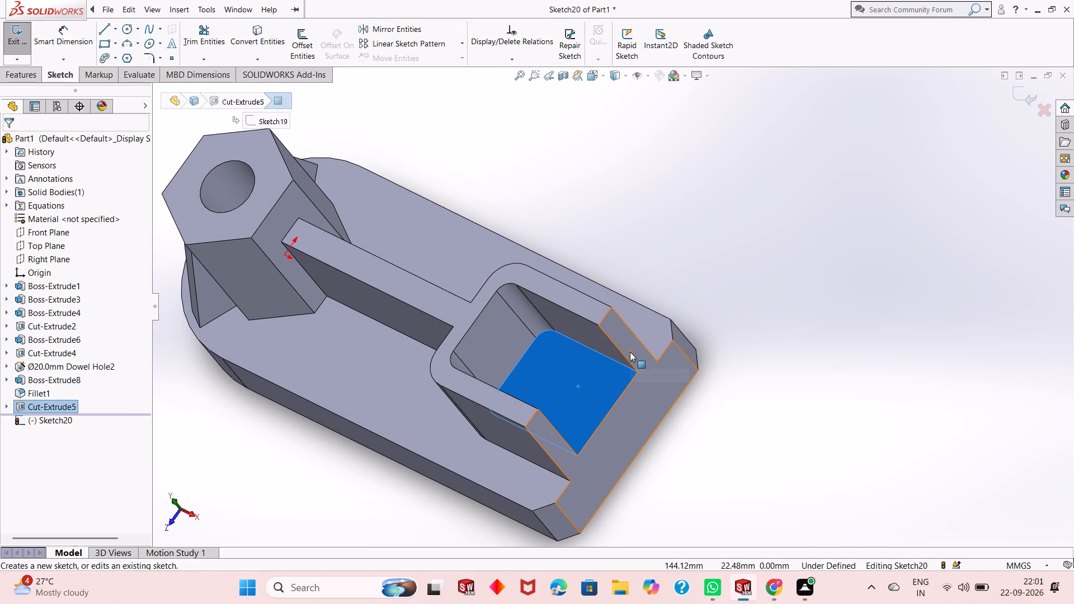
key("ctrl+8")
scroll(616, 347, "up", 1)
scroll(855, 306, "down", 2)
key("Escape")
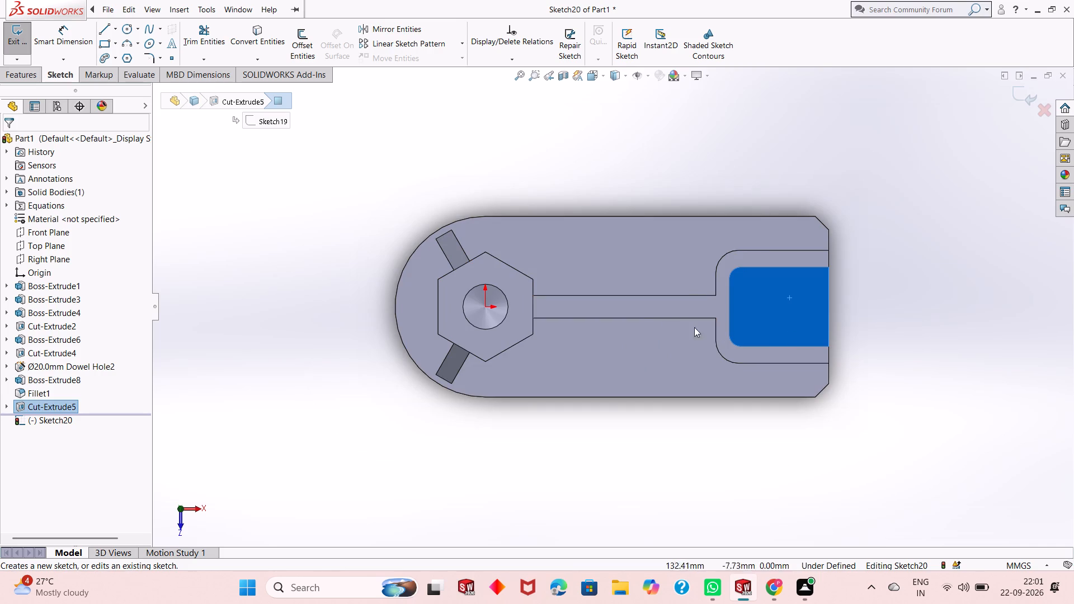
scroll(830, 310, "down", 1)
scroll(740, 340, "up", 1)
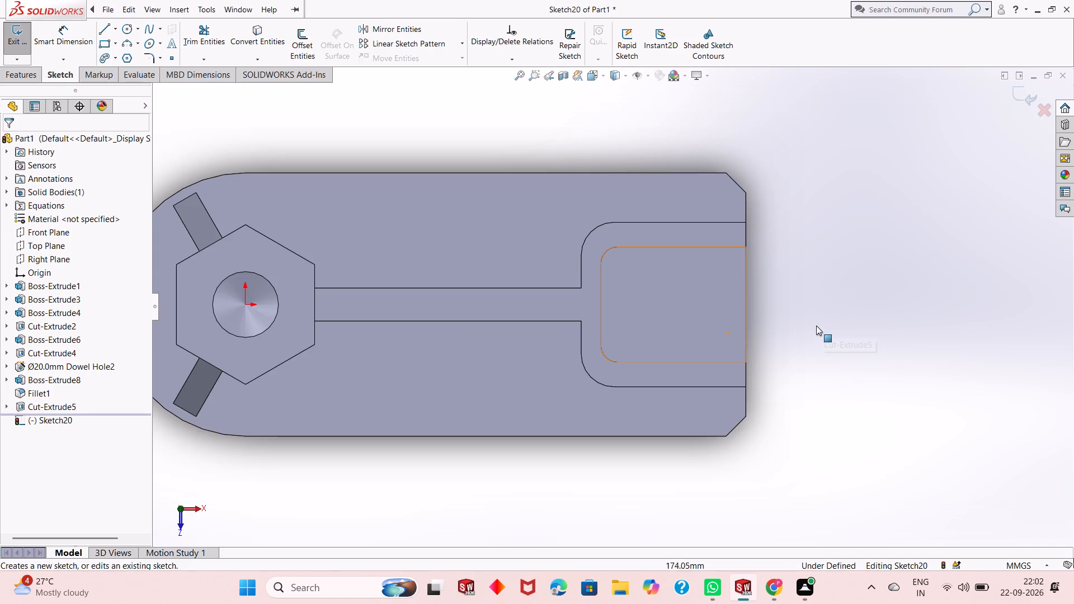
scroll(811, 328, "down", 3)
scroll(581, 324, "up", 2)
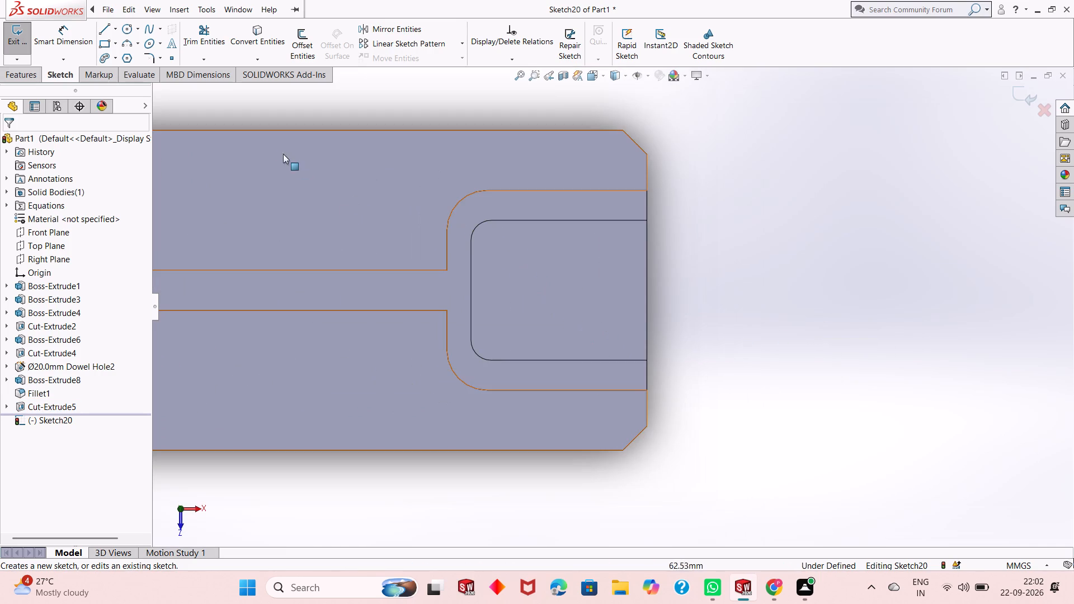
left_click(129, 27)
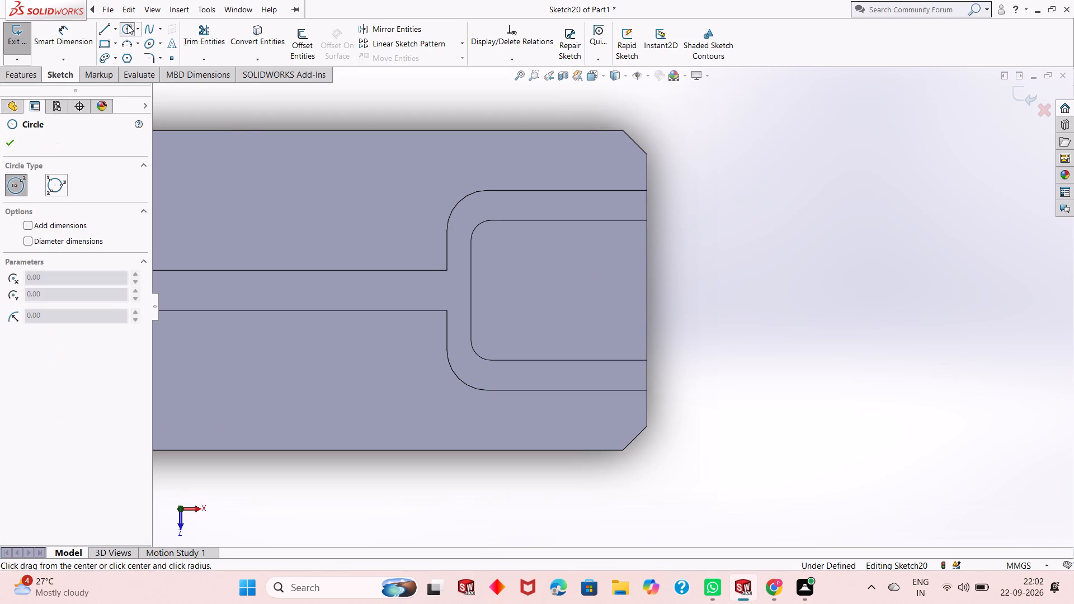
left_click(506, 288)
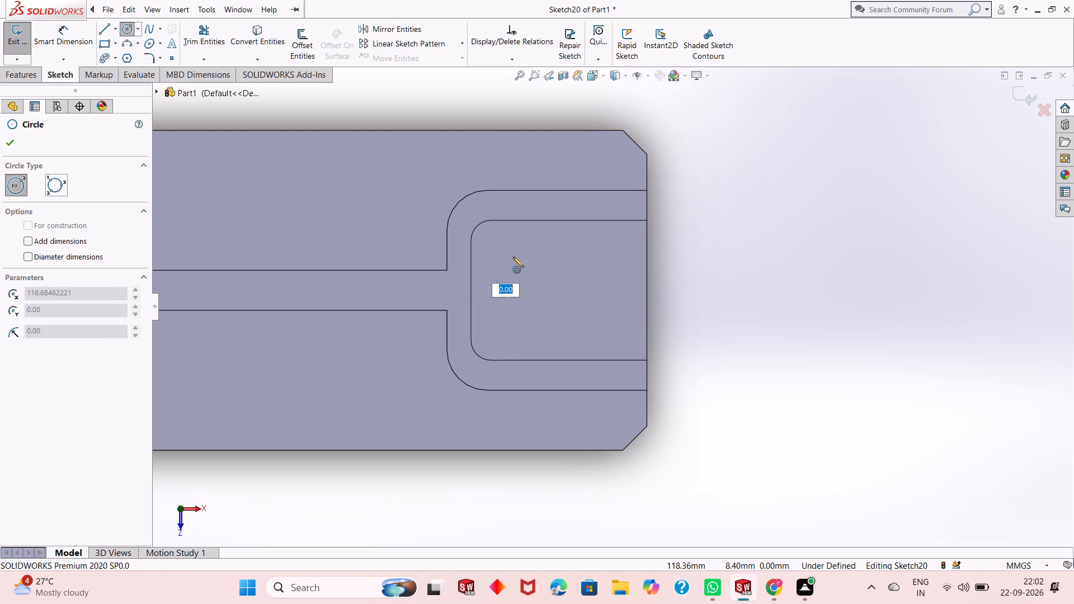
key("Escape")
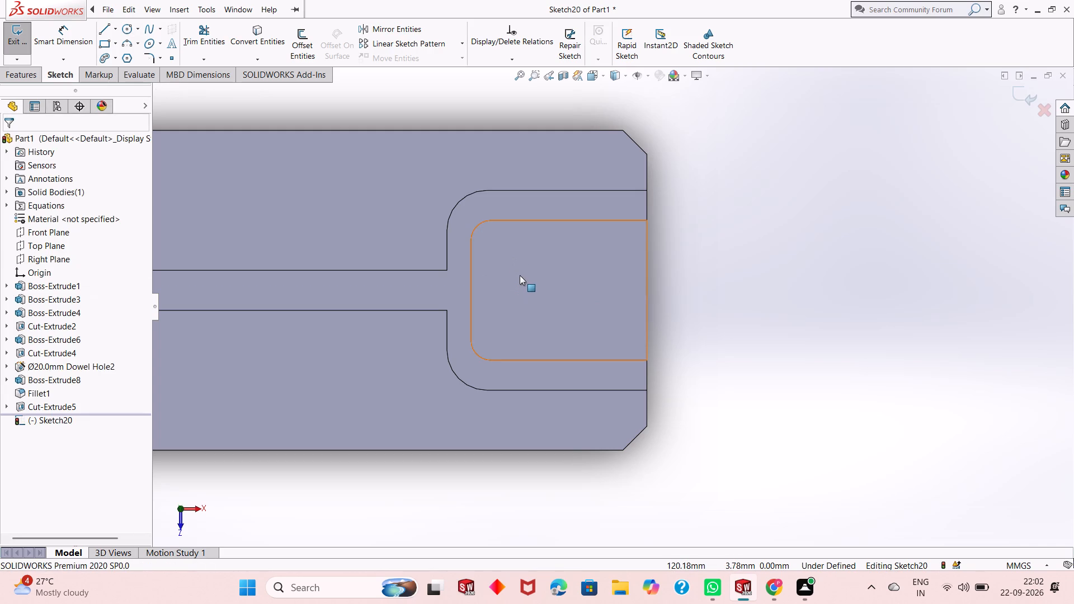
Sketch a circle about 15 mm in diameter on the pocket floor, its centre in line with the origin, near the pocket's inner wall.
key("c")
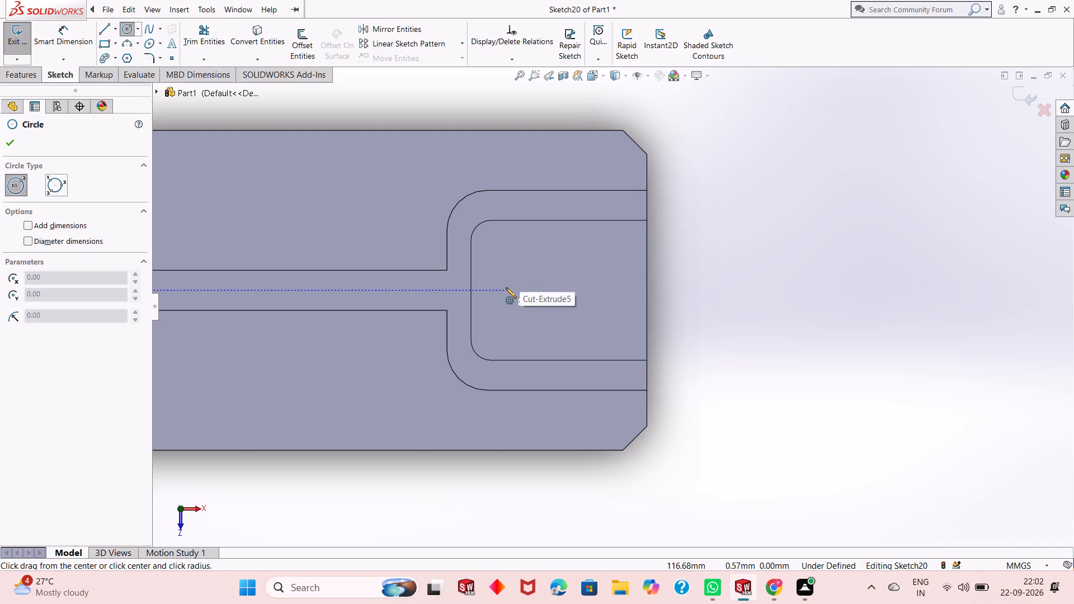
left_click(510, 291)
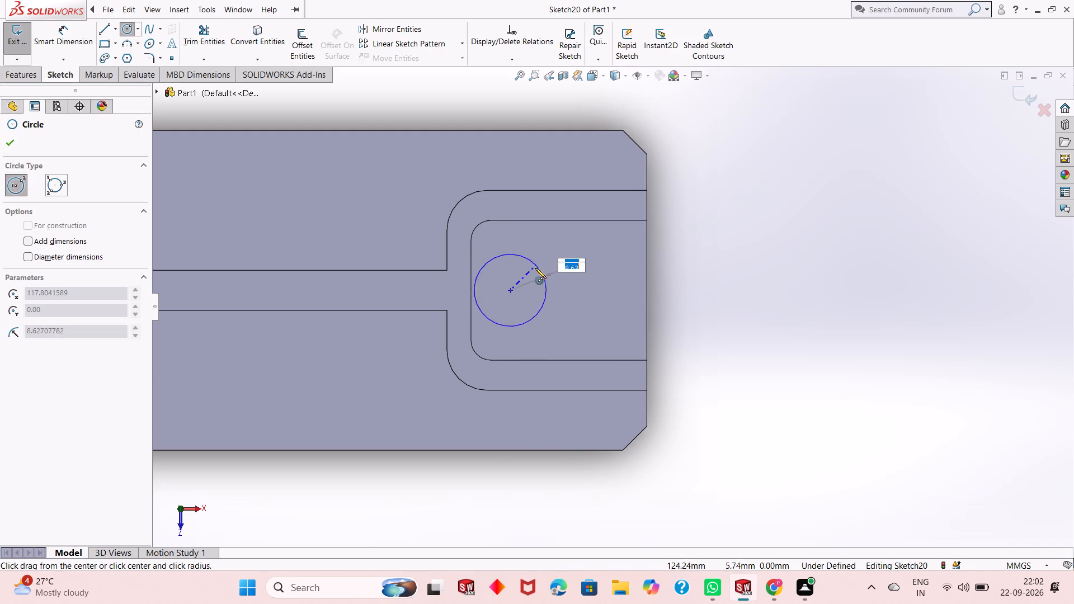
left_click(534, 272)
key("Escape")
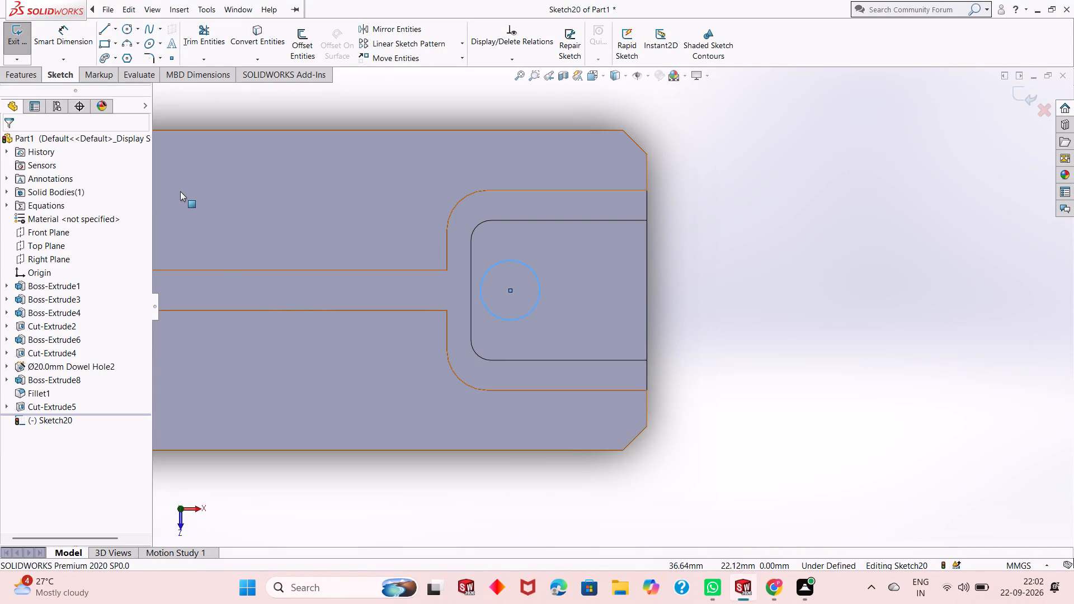
Dimension the circle on the pocket floor to a diameter of 20 mm.
scroll(471, 280, "up", 2)
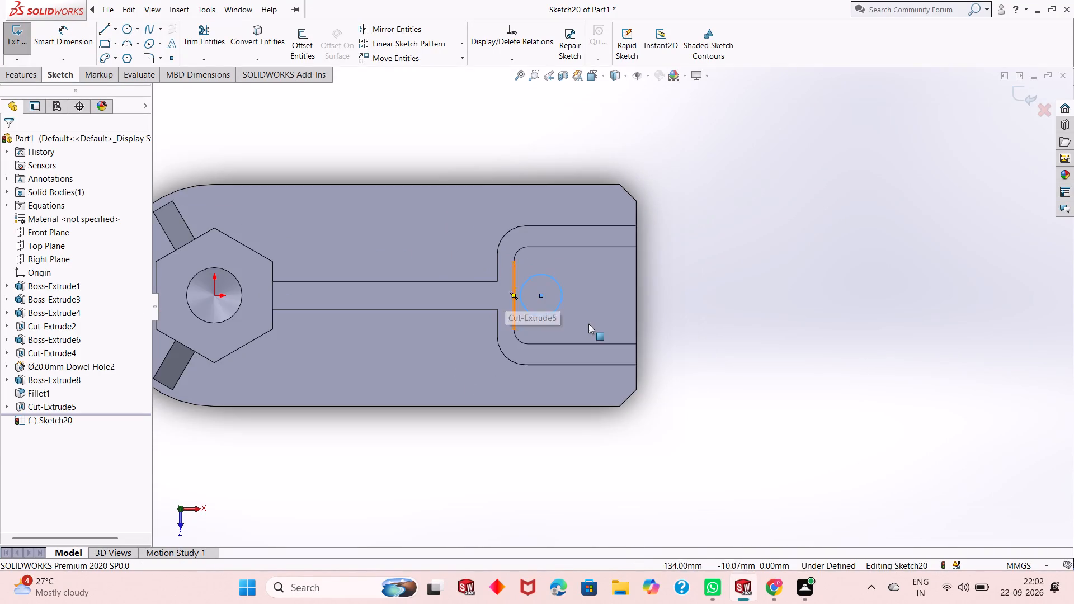
scroll(590, 327, "down", 3)
scroll(511, 298, "up", 2)
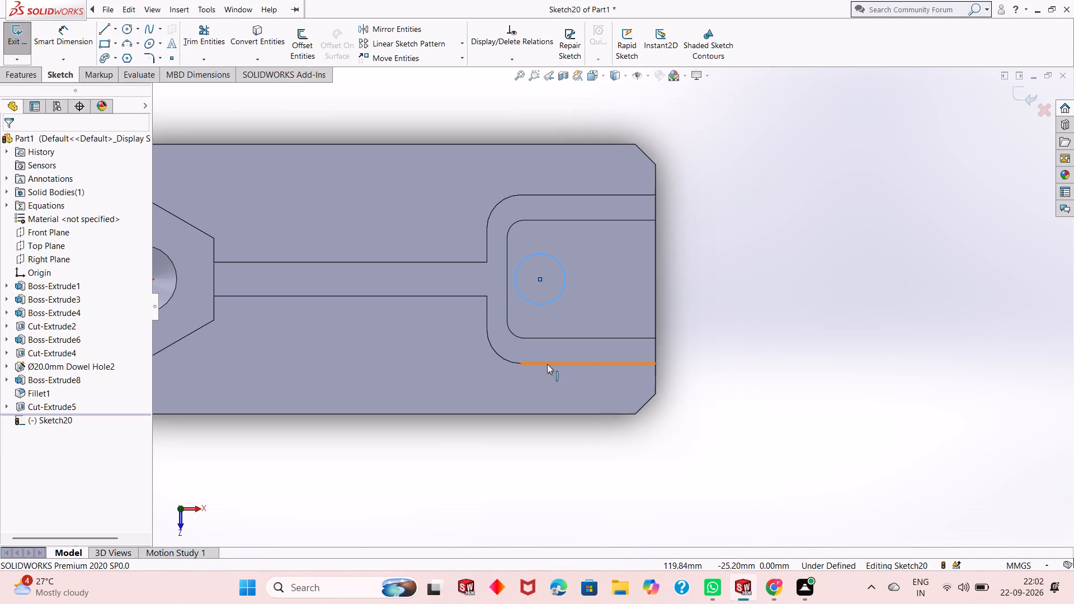
scroll(561, 350, "down", 2)
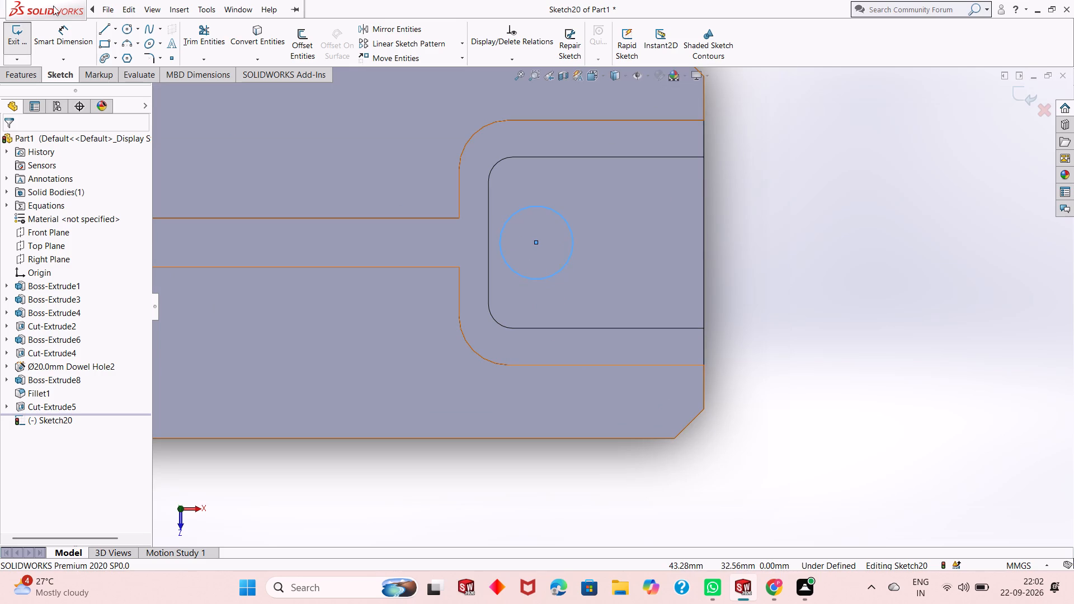
left_click(84, 39)
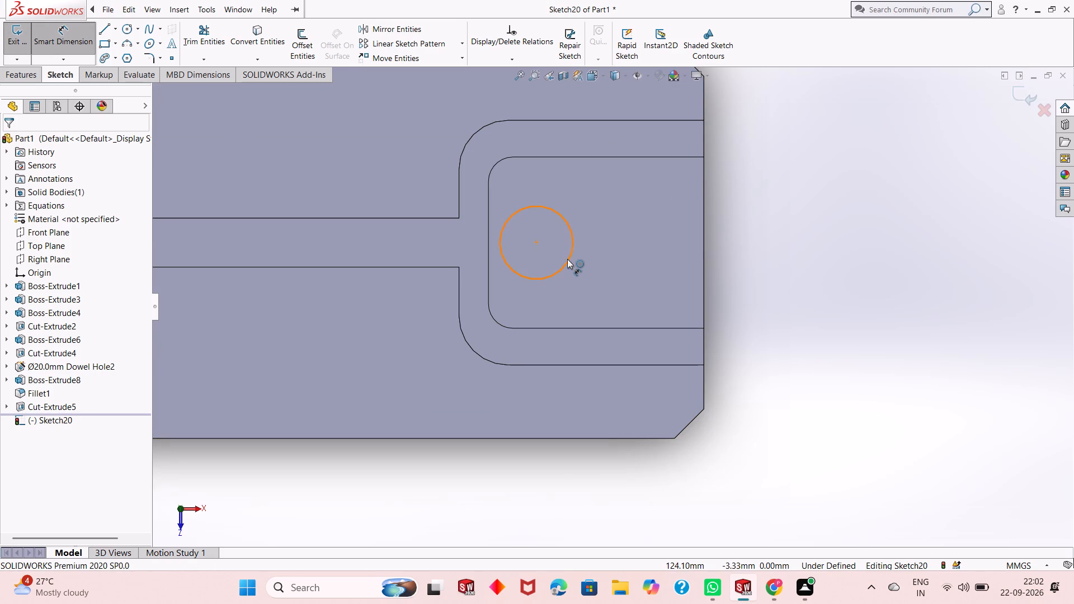
left_click(567, 259)
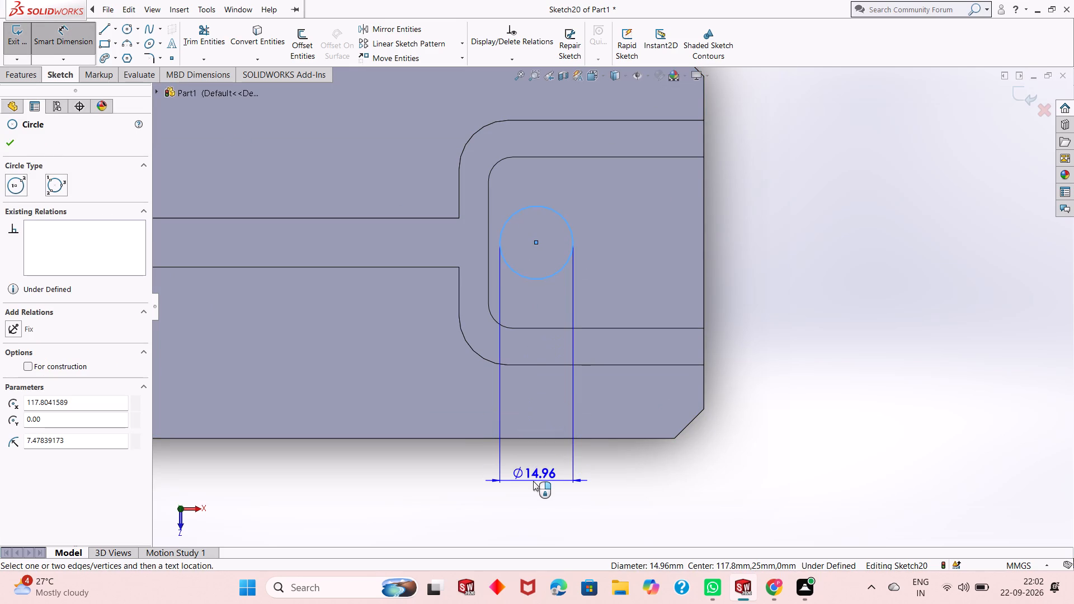
left_click(533, 481)
type("10")
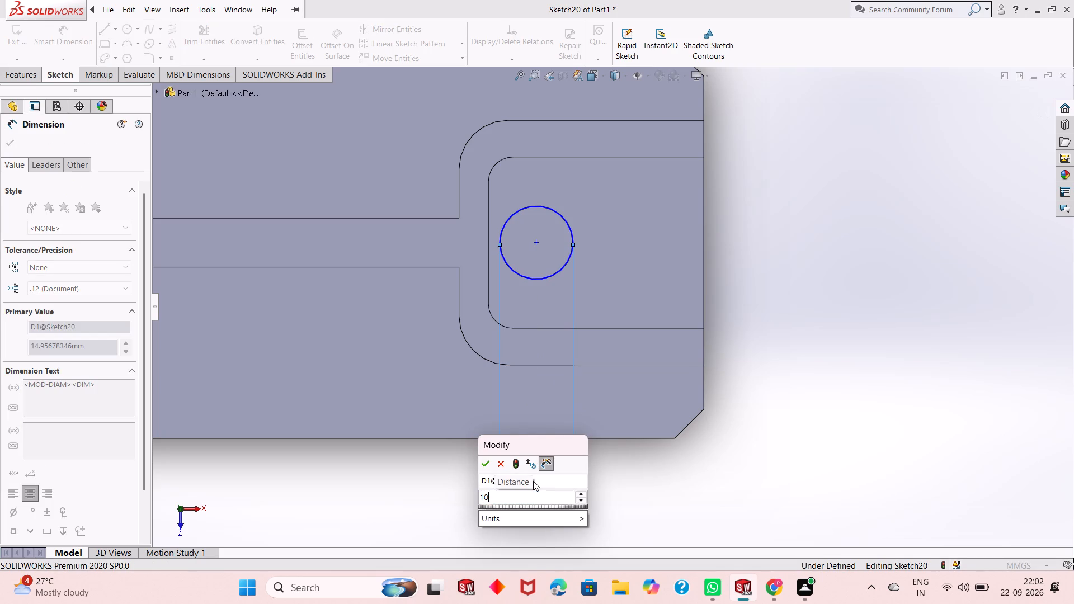
key("BackSpace")
key("BackSpace")
key("BackSpace")
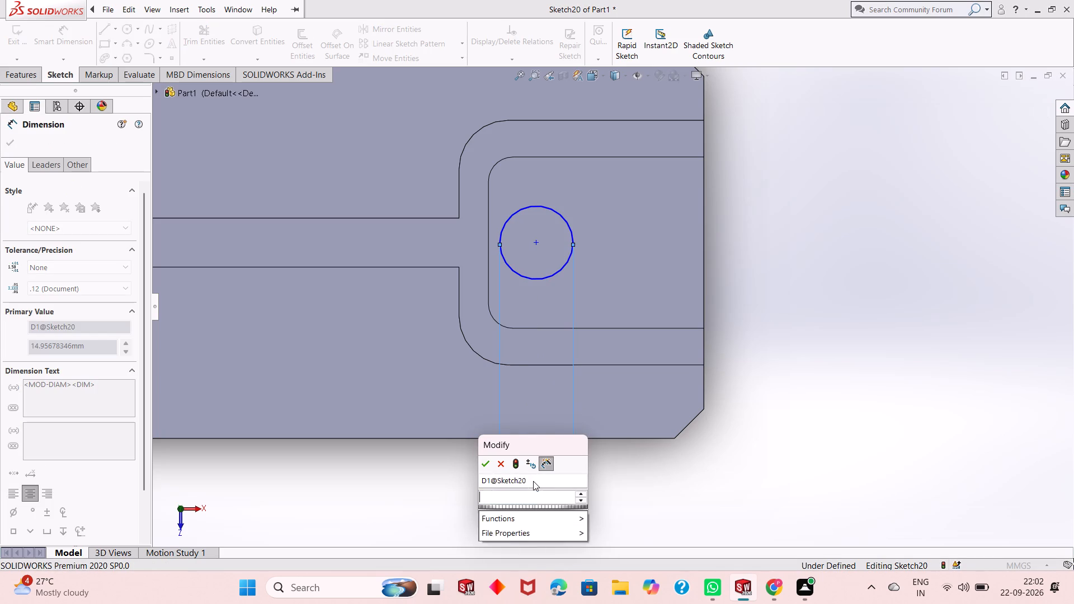
type("20")
key("Return")
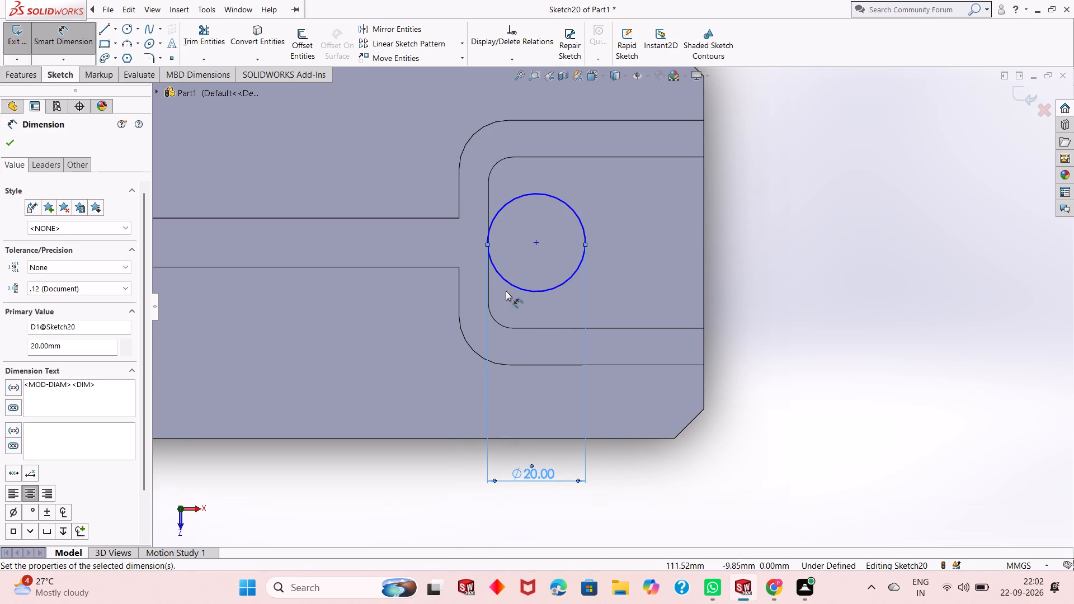
Dimension the circle's centre 26 mm from the plate's straight end edge at the pocket's open side.
scroll(507, 289, "up", 2)
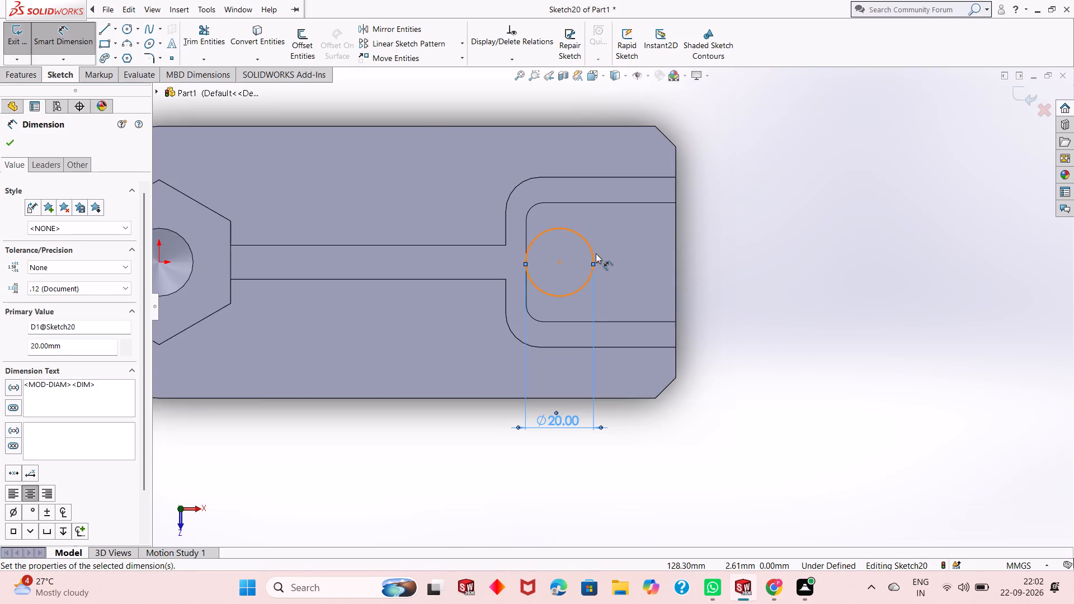
scroll(596, 254, "down", 1)
scroll(560, 287, "up", 2)
scroll(726, 279, "down", 2)
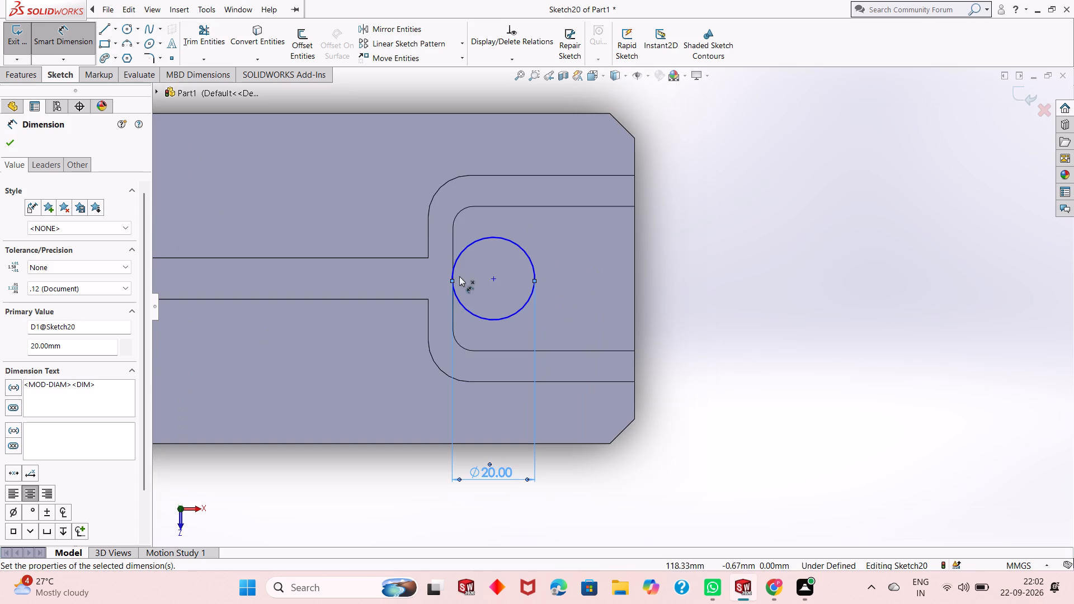
left_click(492, 281)
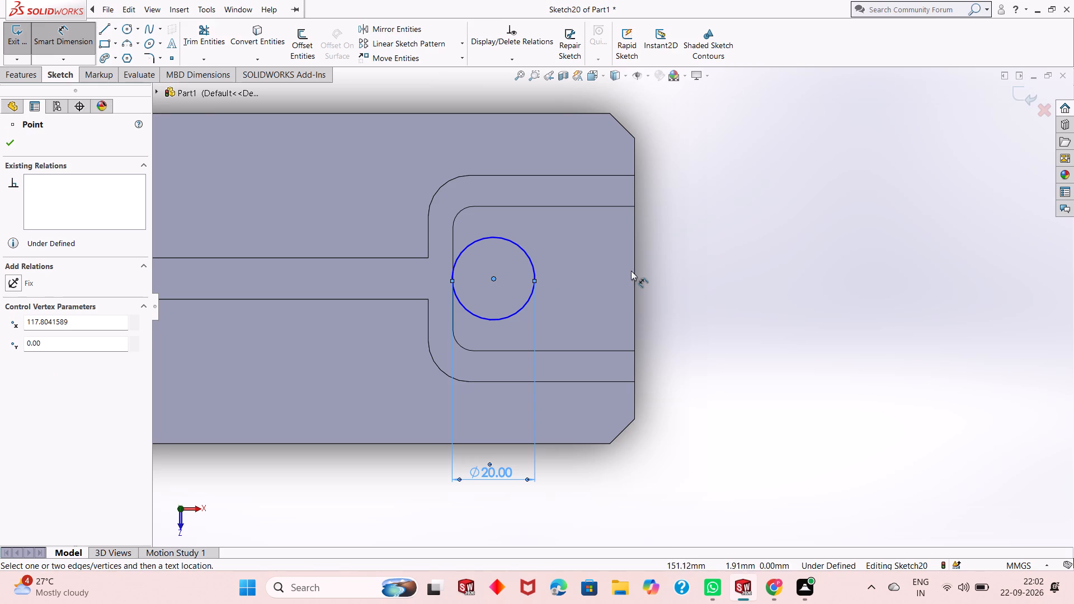
left_click(634, 271)
left_click(628, 513)
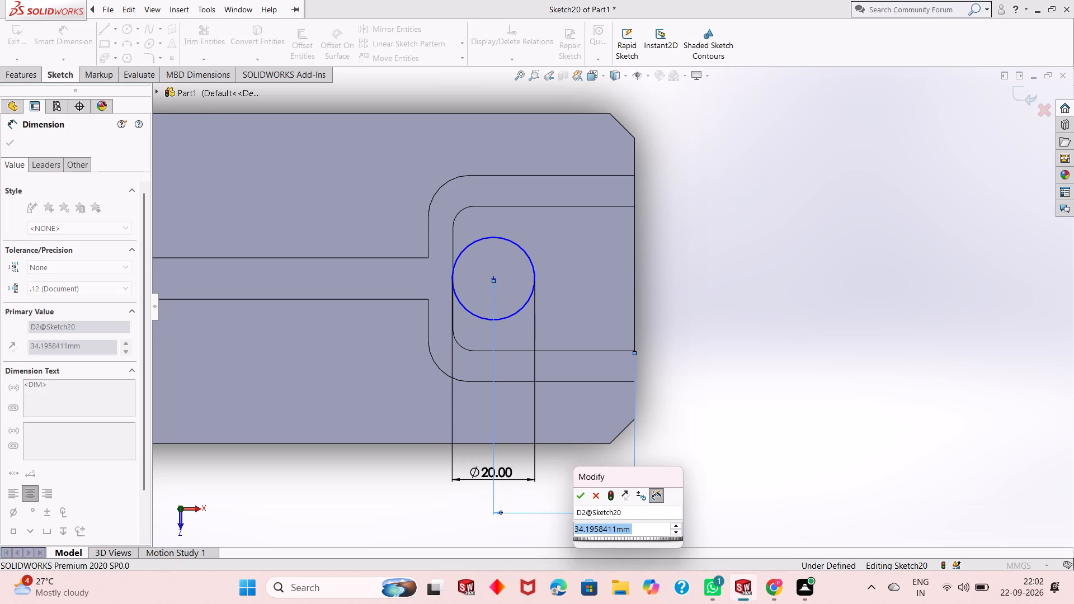
type("26")
key("Return")
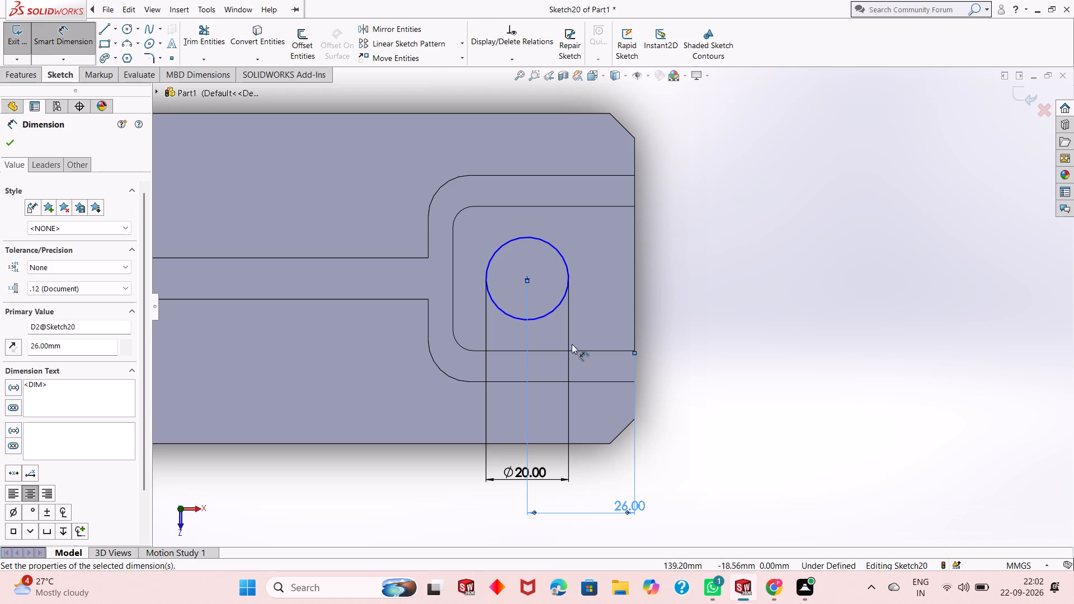
left_click(6, 143)
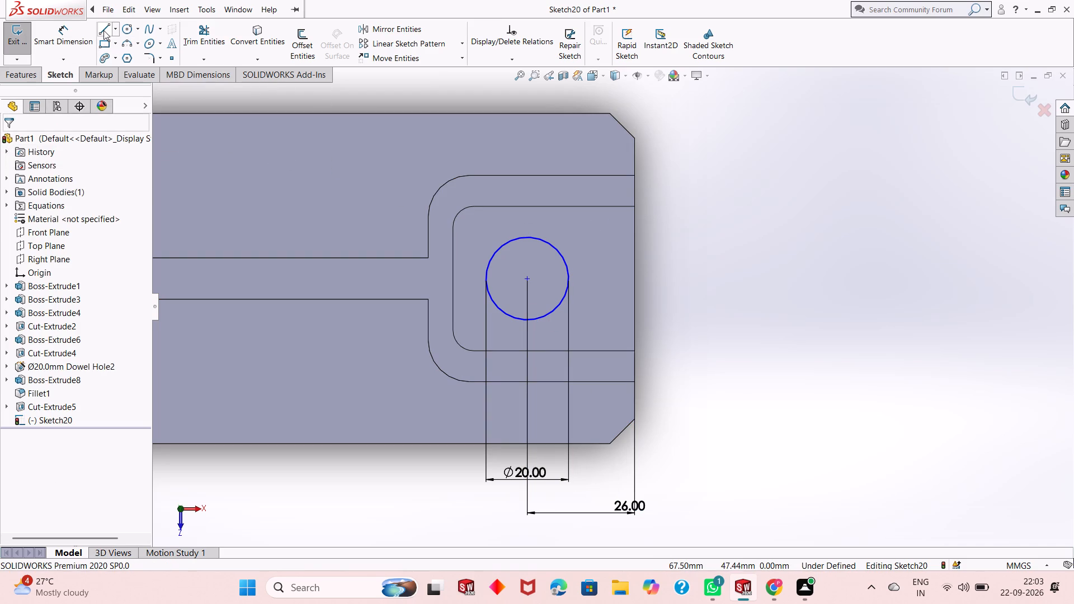
Sketch two 26 mm horizontal lines from the circle's upper and lower quadrants to the plate's end edge, joined there by a 20 mm vertical line.
left_click(103, 30)
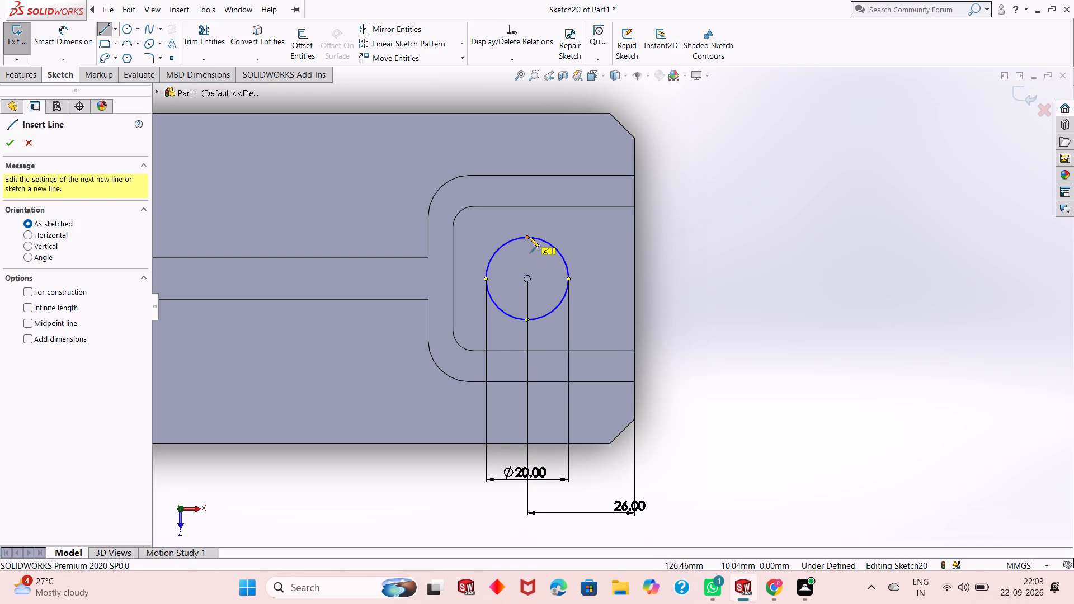
left_click(529, 237)
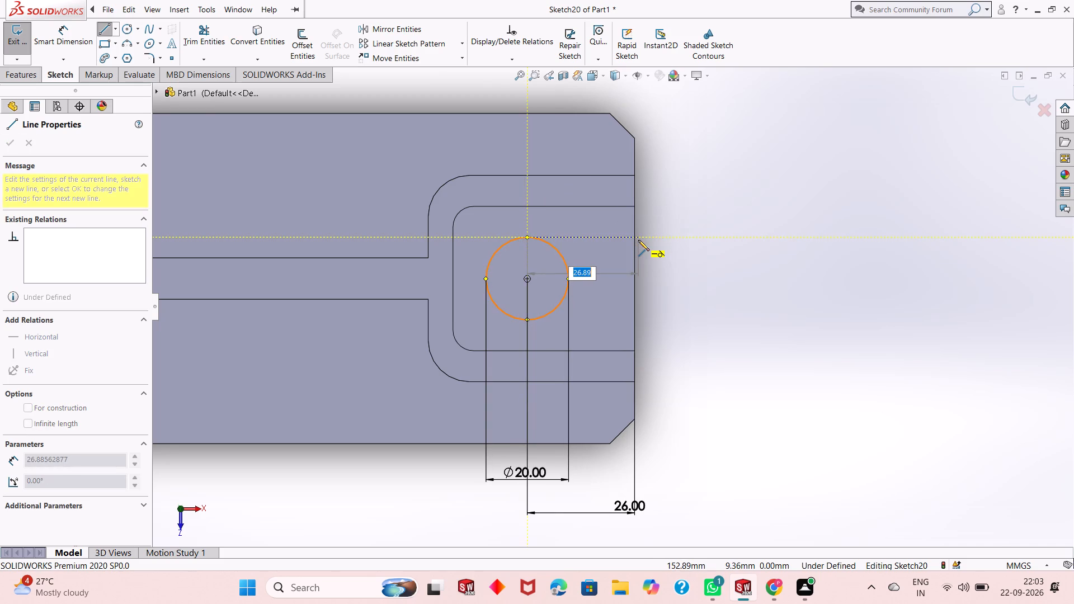
left_click(635, 237)
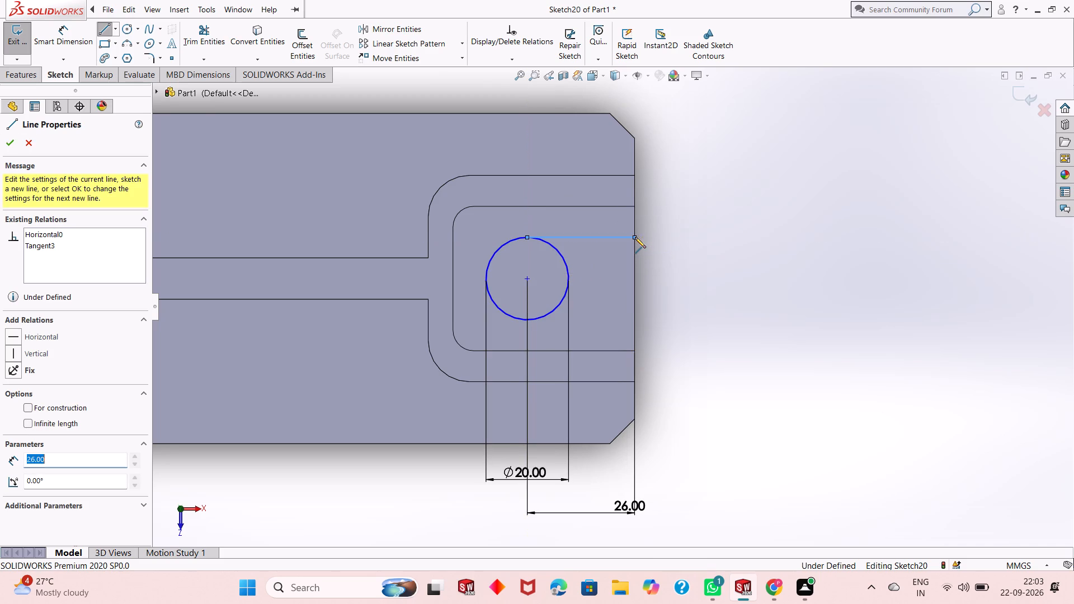
left_click(634, 318)
left_click(526, 321)
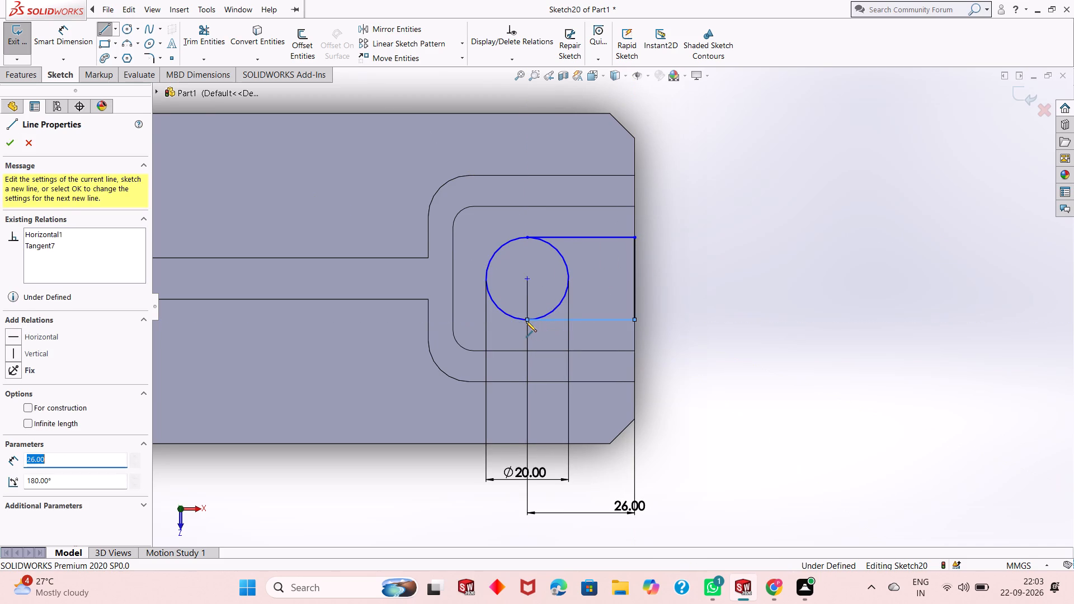
key("Escape")
key("Escape")
key("Escape")
key("Escape")
key("Escape")
key("Escape")
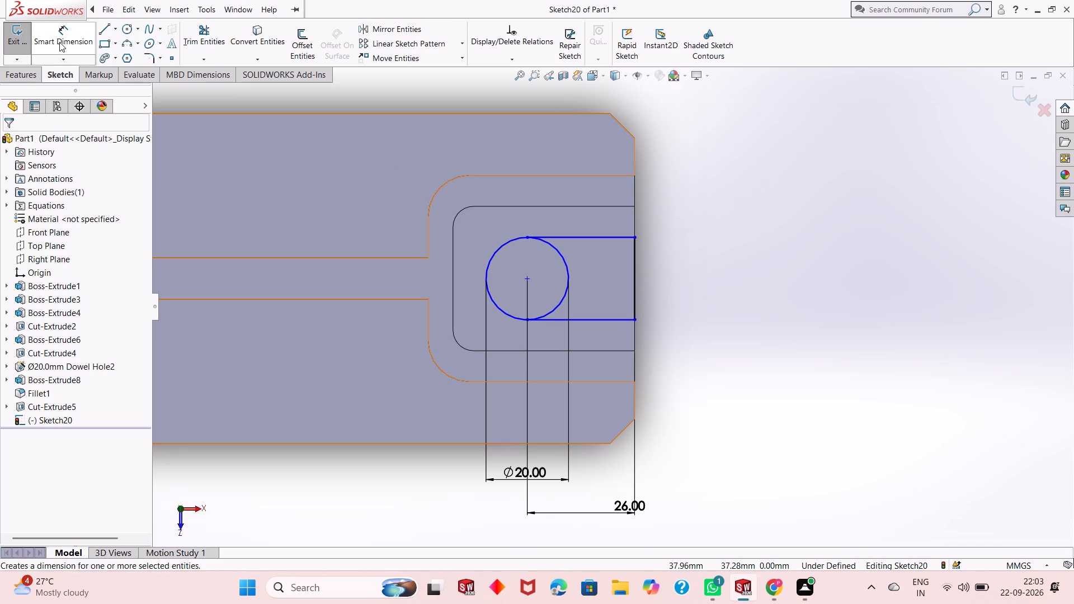
Trim away the half of the circle inside the lines, leaving a closed U-shaped profile.
left_click(207, 35)
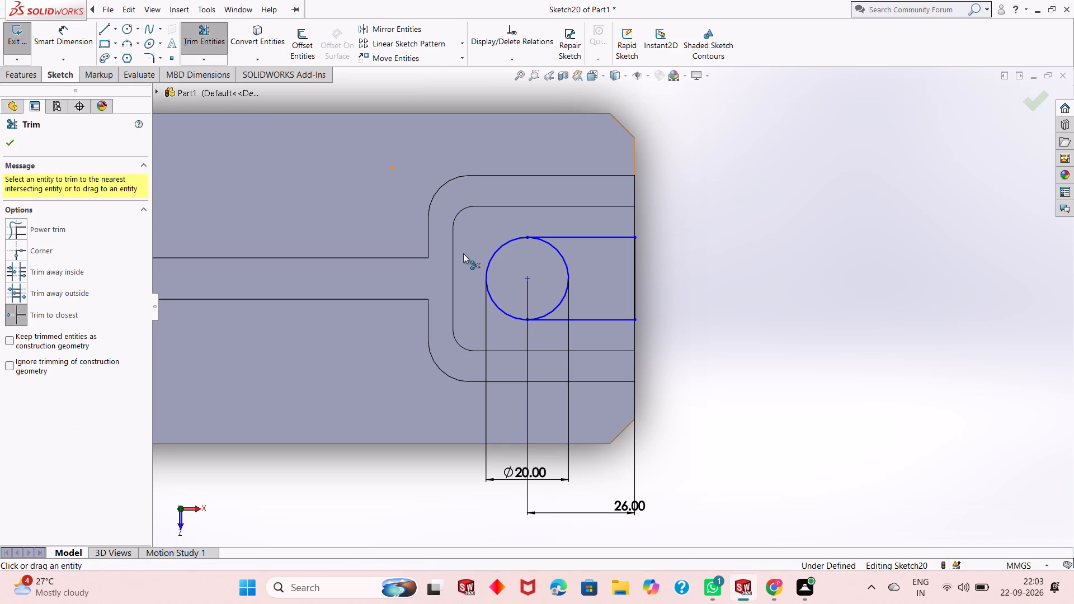
left_click(564, 263)
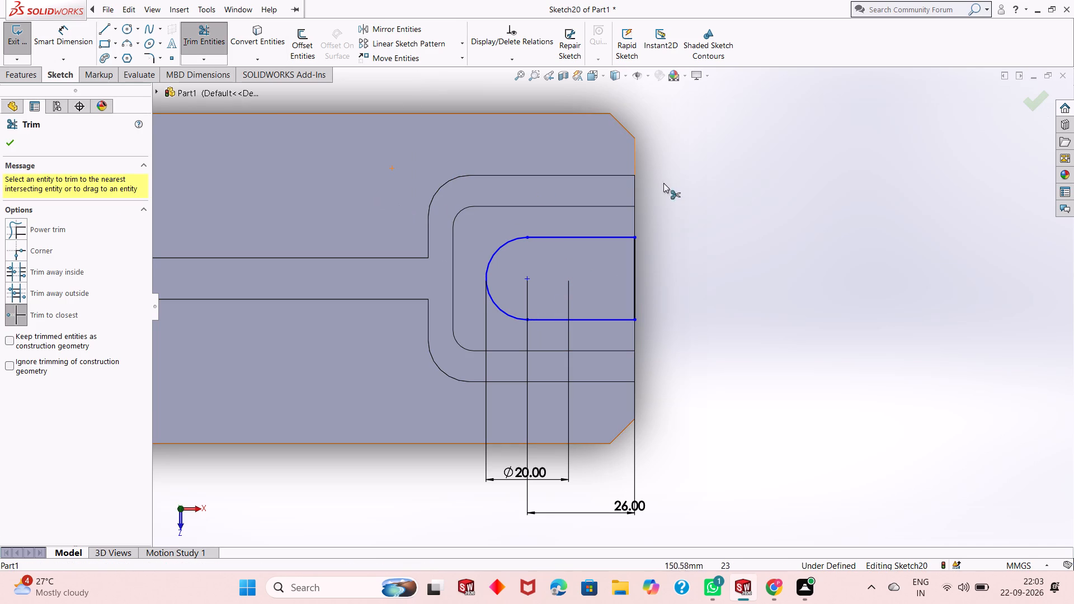
right_click(673, 183)
left_click(698, 226)
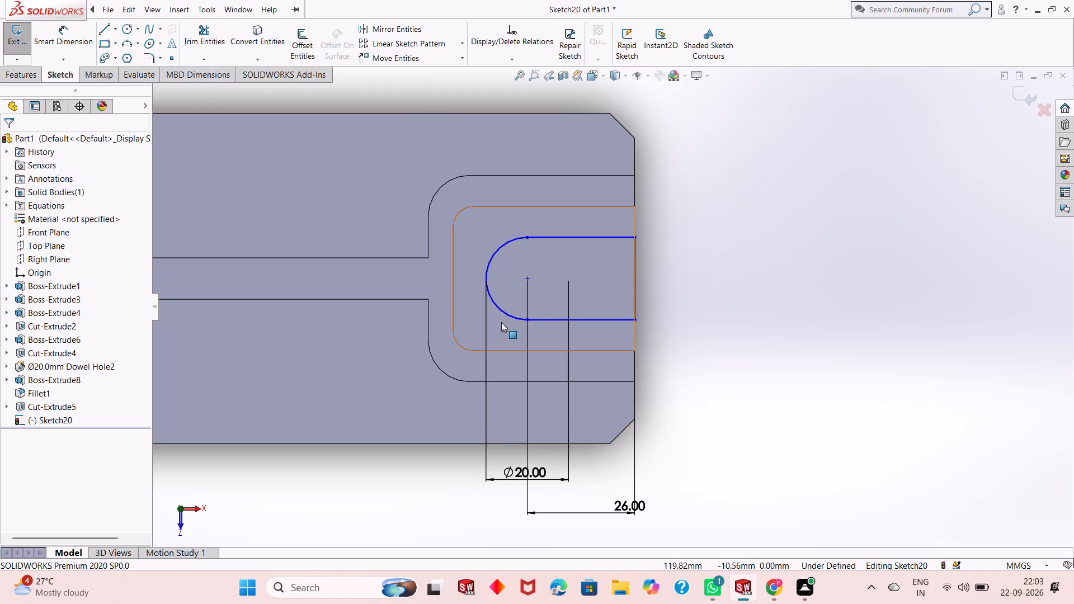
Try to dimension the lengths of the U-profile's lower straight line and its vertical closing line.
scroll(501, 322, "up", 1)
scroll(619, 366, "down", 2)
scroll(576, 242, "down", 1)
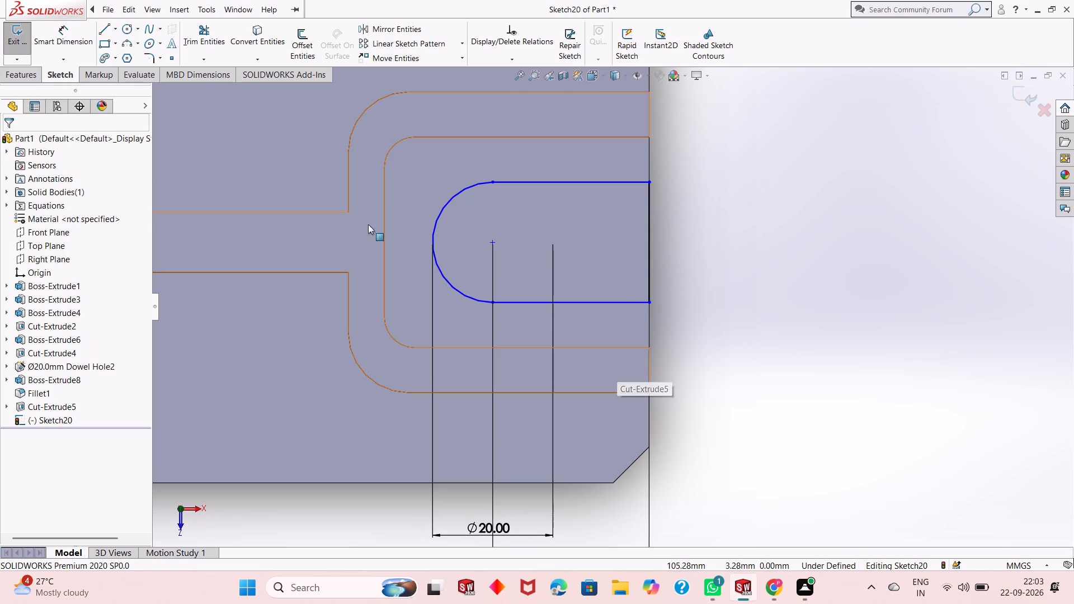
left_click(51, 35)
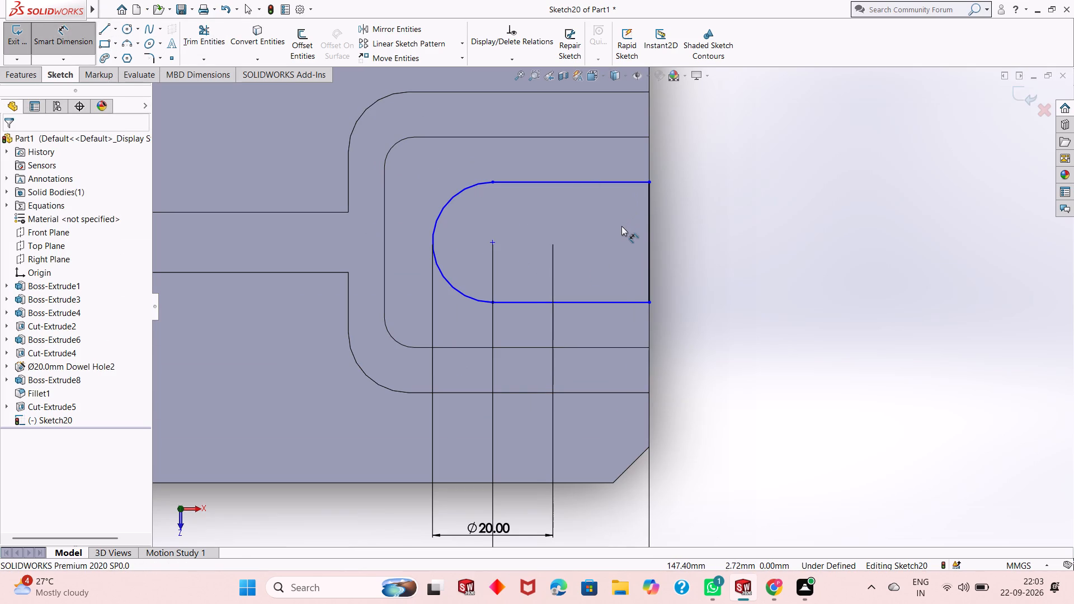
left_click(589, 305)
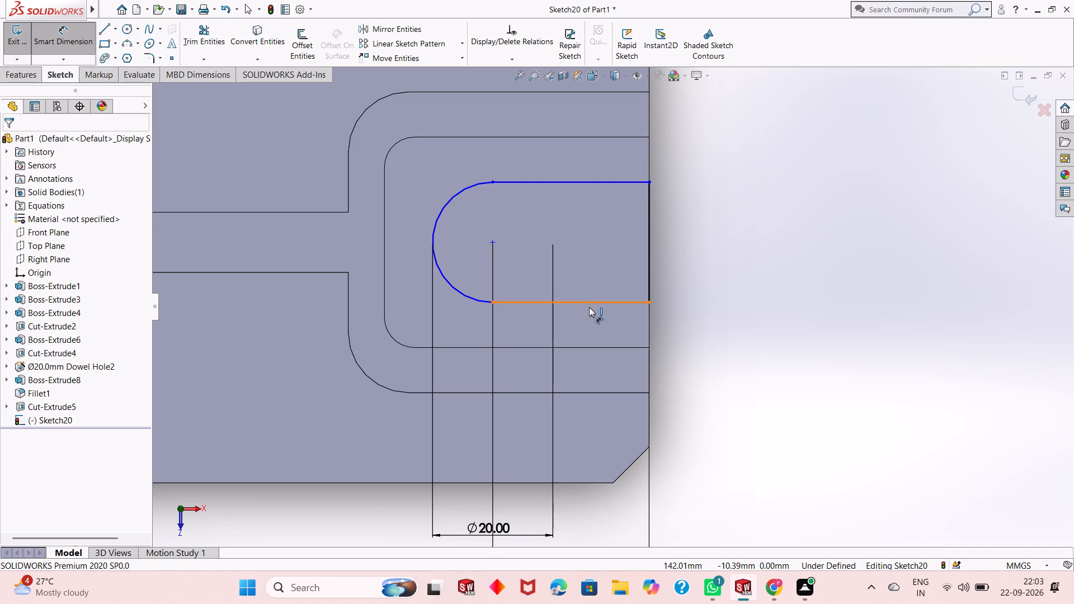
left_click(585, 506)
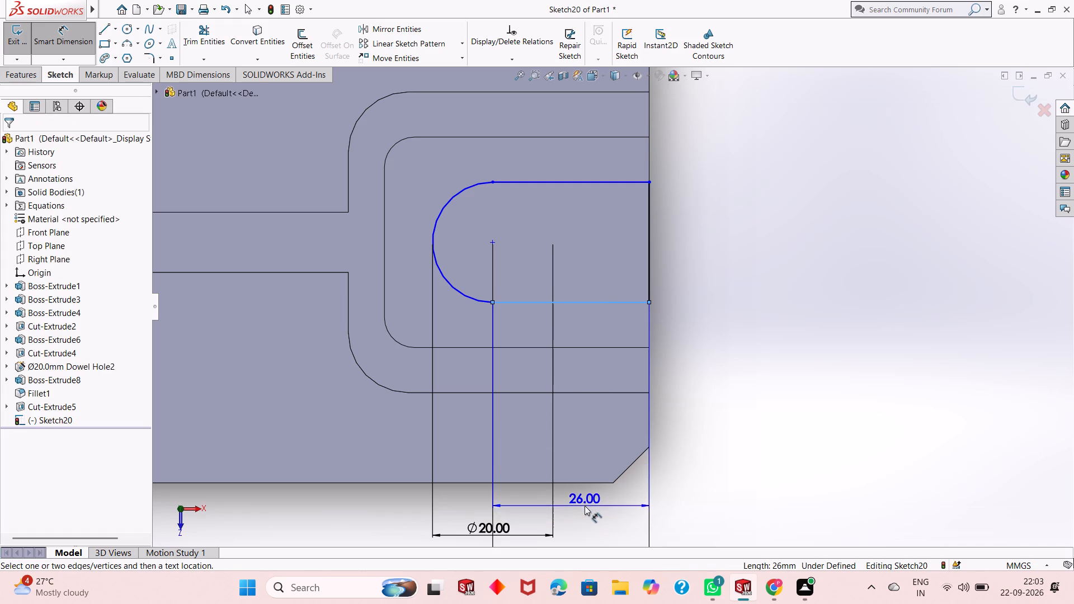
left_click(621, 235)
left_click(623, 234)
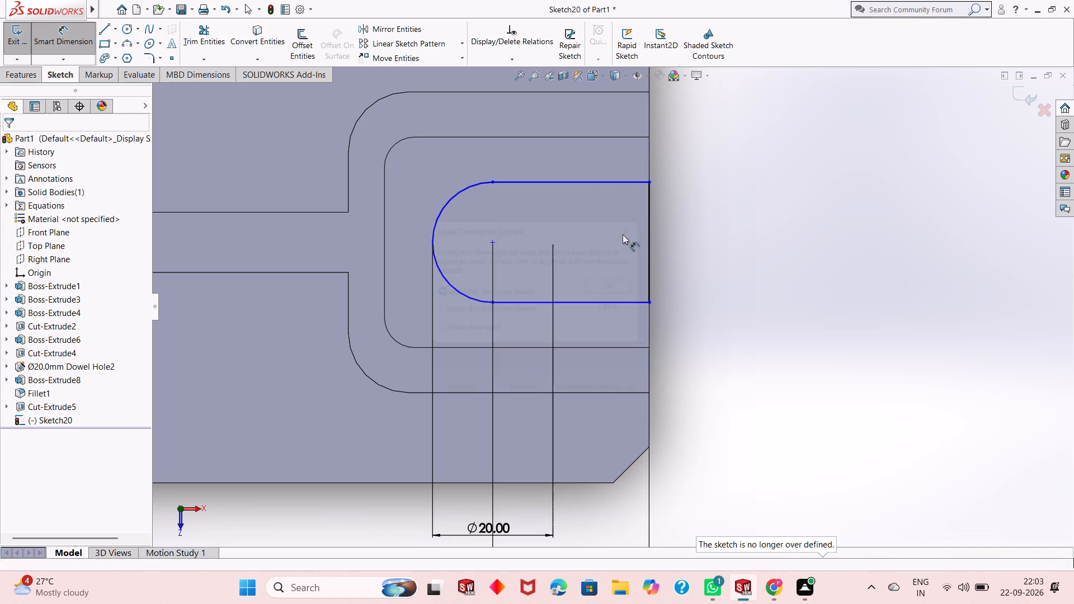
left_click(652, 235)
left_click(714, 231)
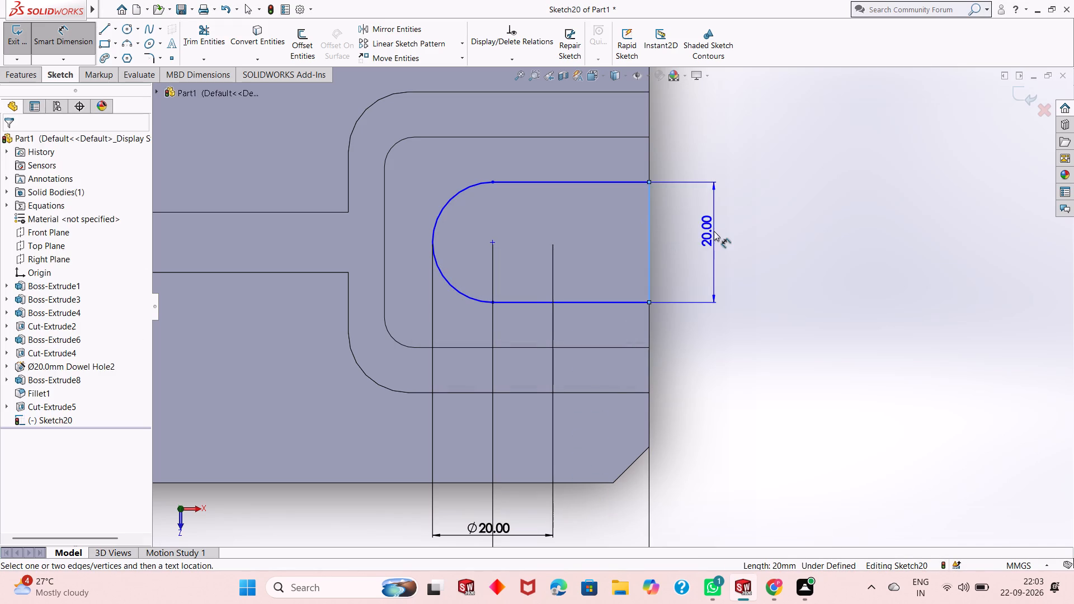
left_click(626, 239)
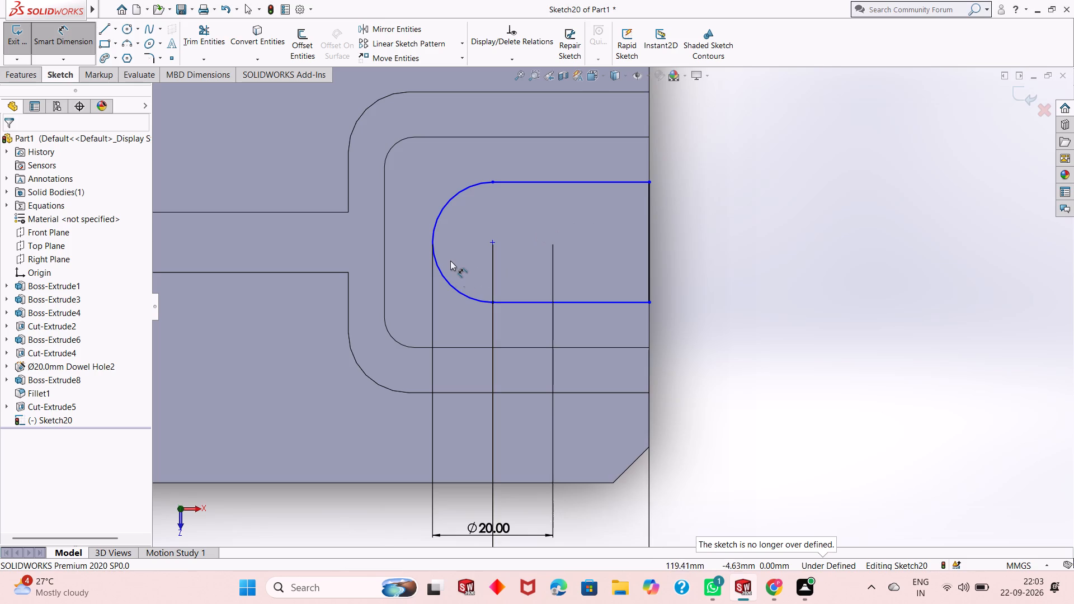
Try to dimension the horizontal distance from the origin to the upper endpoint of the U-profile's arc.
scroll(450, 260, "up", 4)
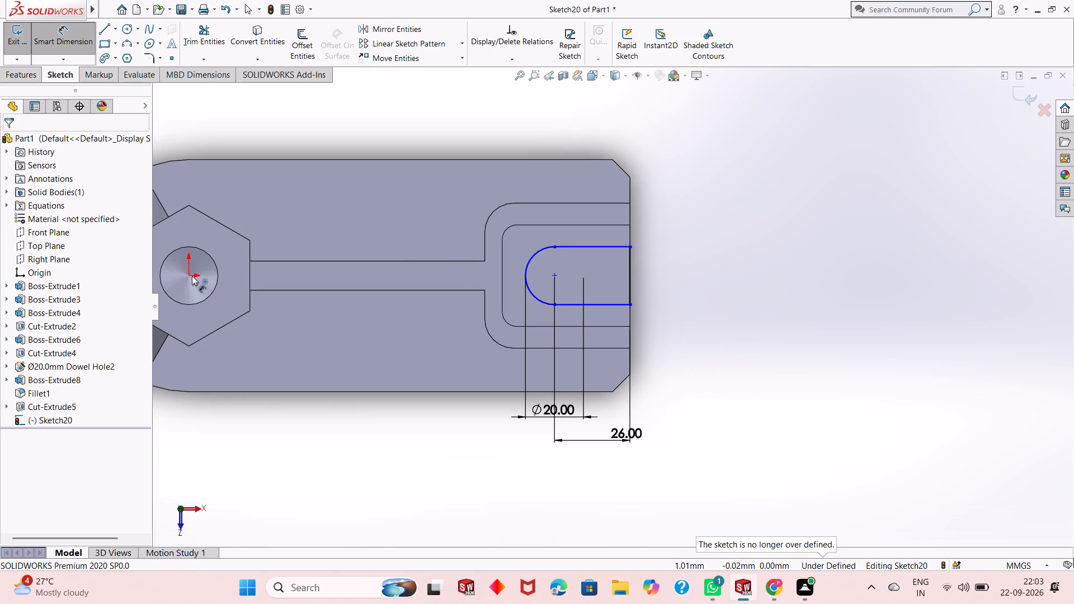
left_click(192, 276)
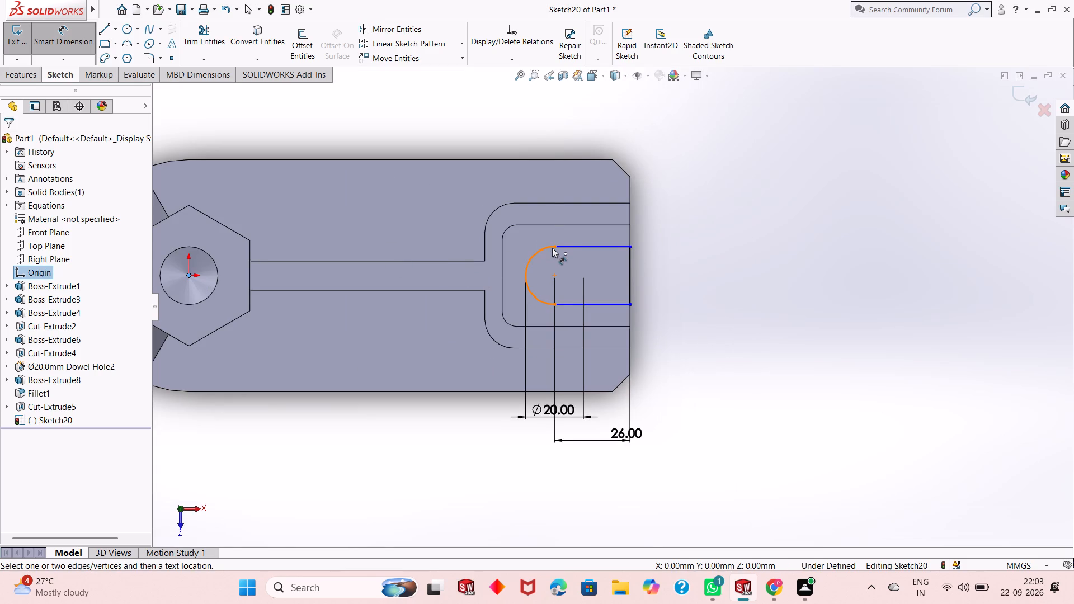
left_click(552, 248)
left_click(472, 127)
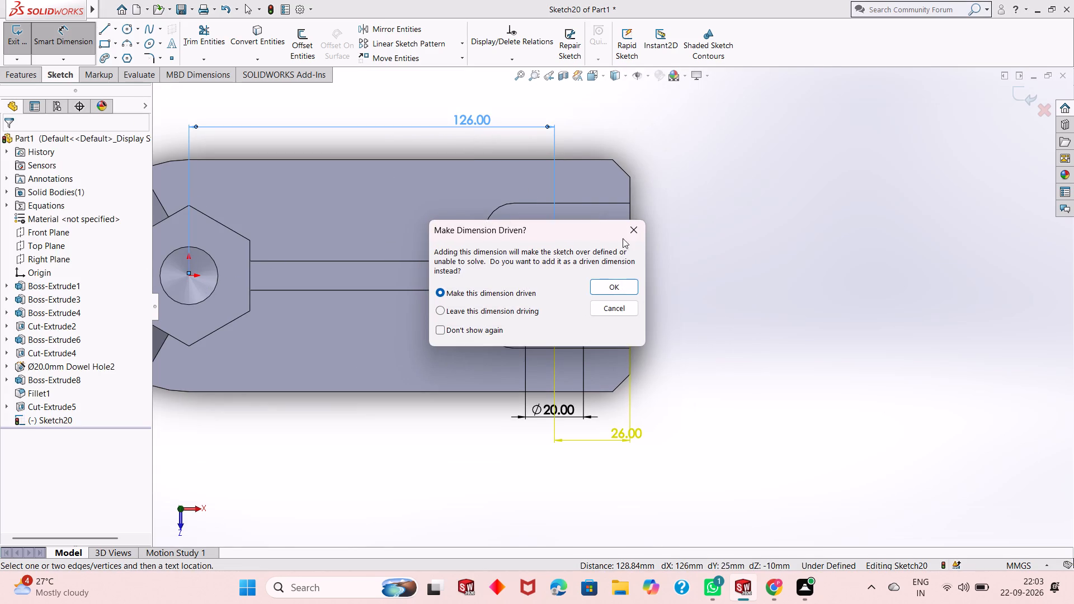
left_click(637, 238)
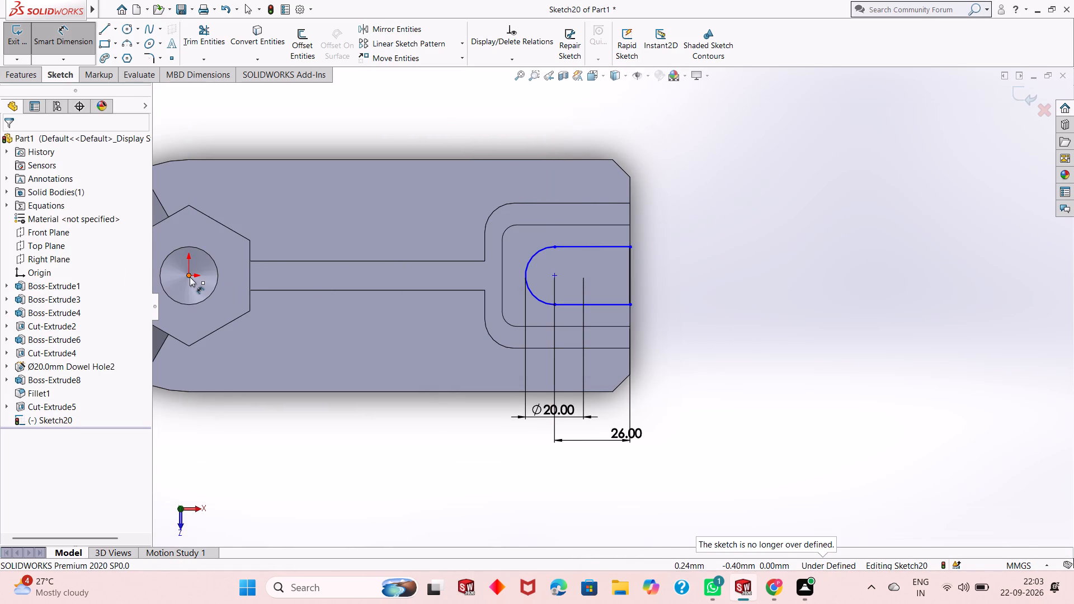
Dimension the vertical distance from the origin to the lower endpoint of the U-profile's arc.
left_click(190, 277)
scroll(422, 314, "up", 2)
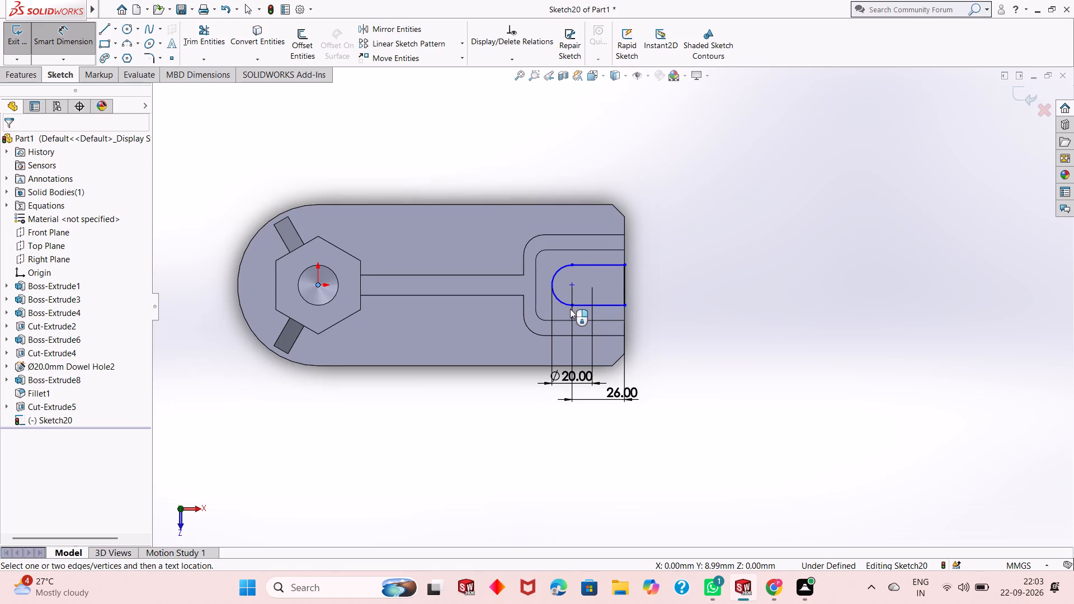
left_click(573, 306)
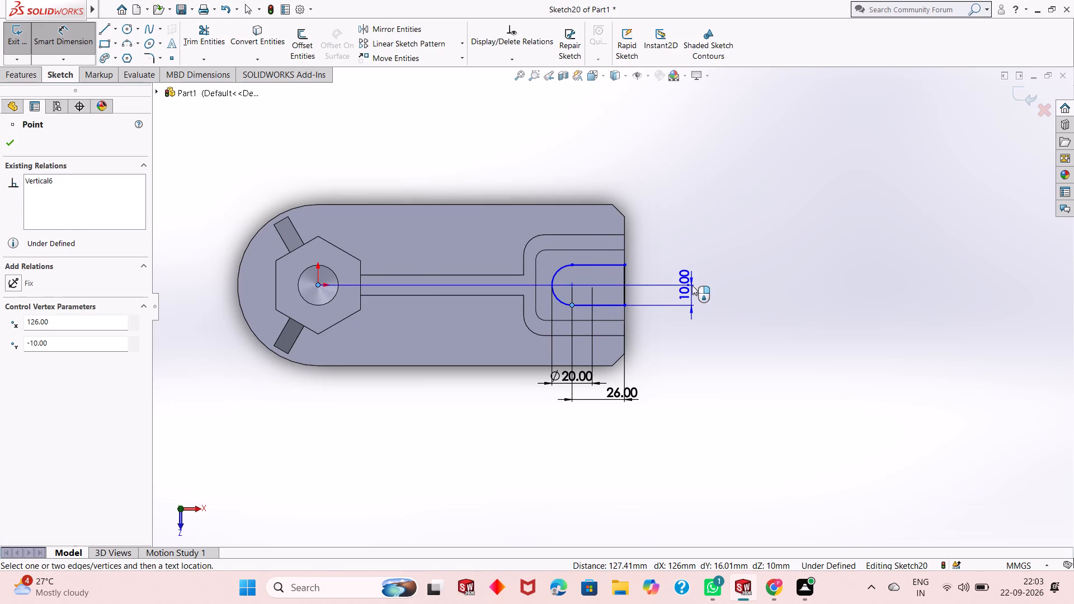
left_click(692, 285)
left_click(644, 274)
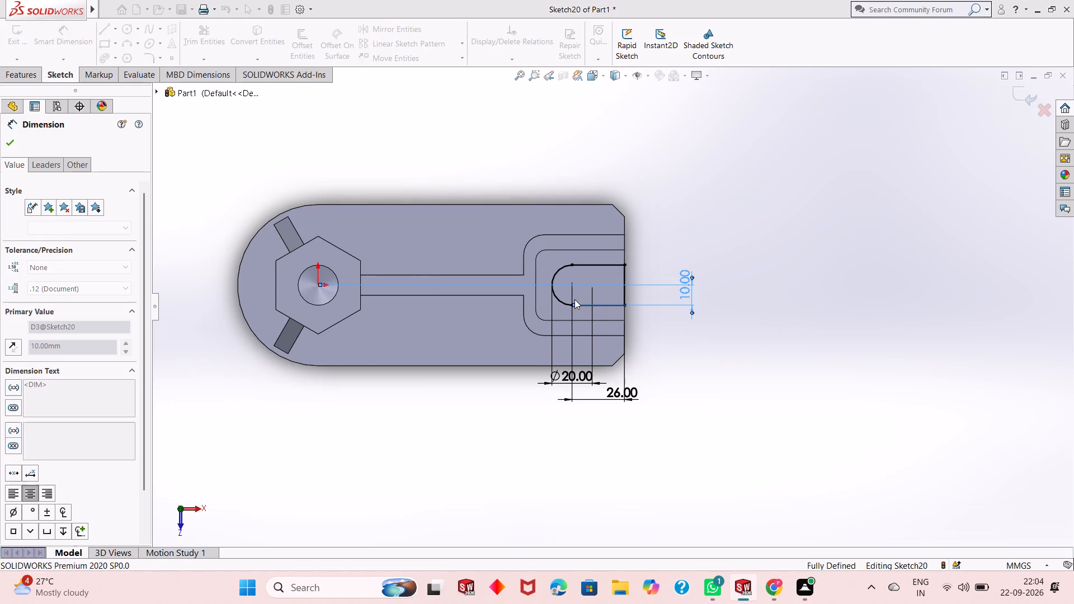
scroll(543, 322, "down", 5)
scroll(542, 322, "up", 2)
middle_click_drag(541, 322, 540, 275)
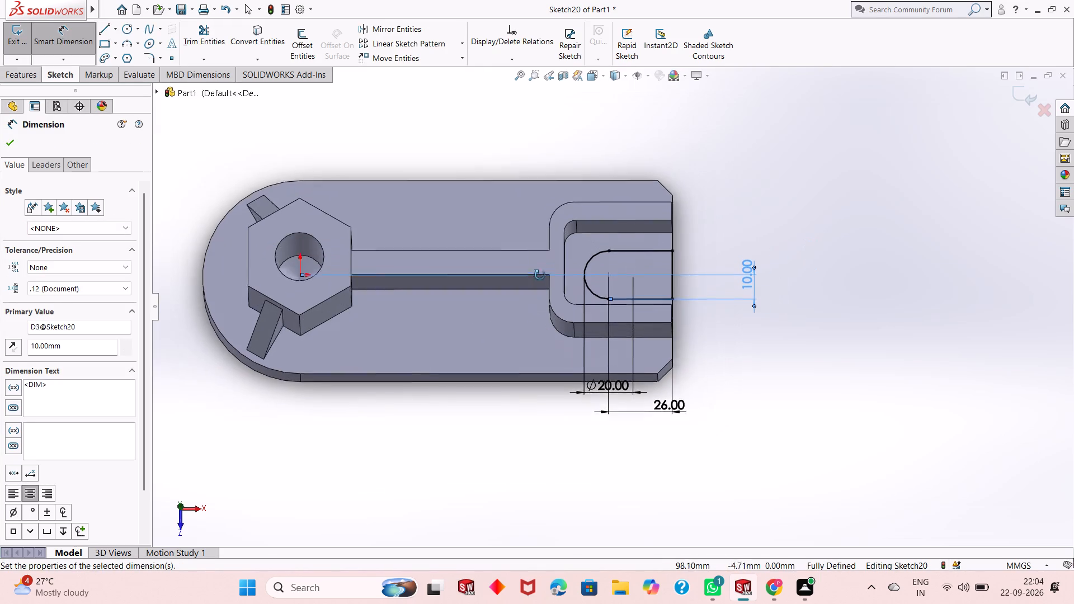
middle_click_drag(540, 275, 540, 264)
scroll(587, 250, "down", 2)
middle_click_drag(578, 265, 574, 312)
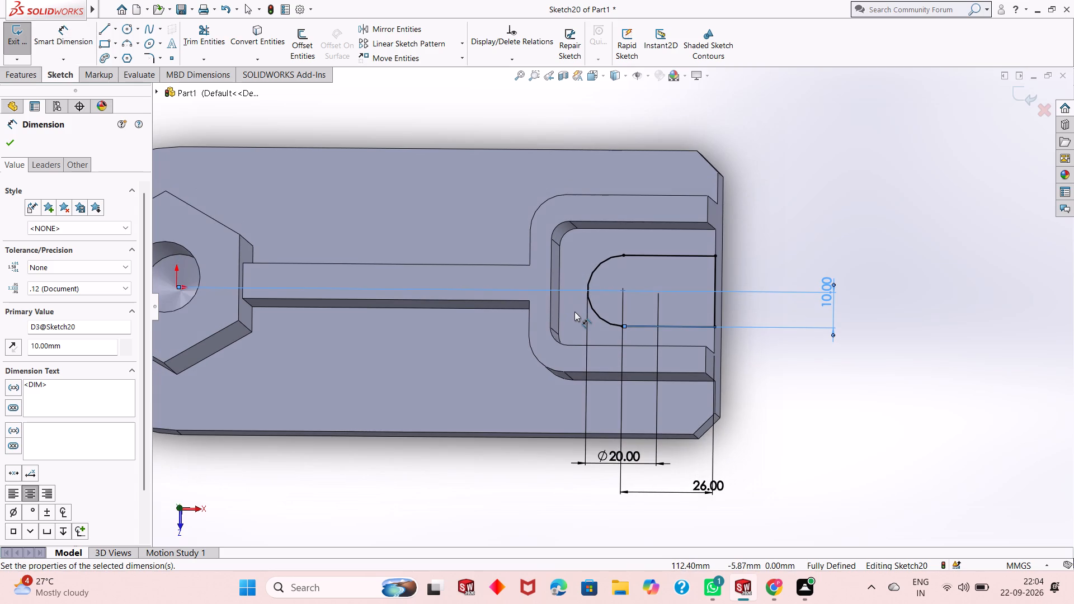
key("Escape")
Cut the U-shaped profile 13 mm blind down into the pocket floor with Extruded Cut.
scroll(695, 334, "down", 1)
scroll(695, 334, "up", 1)
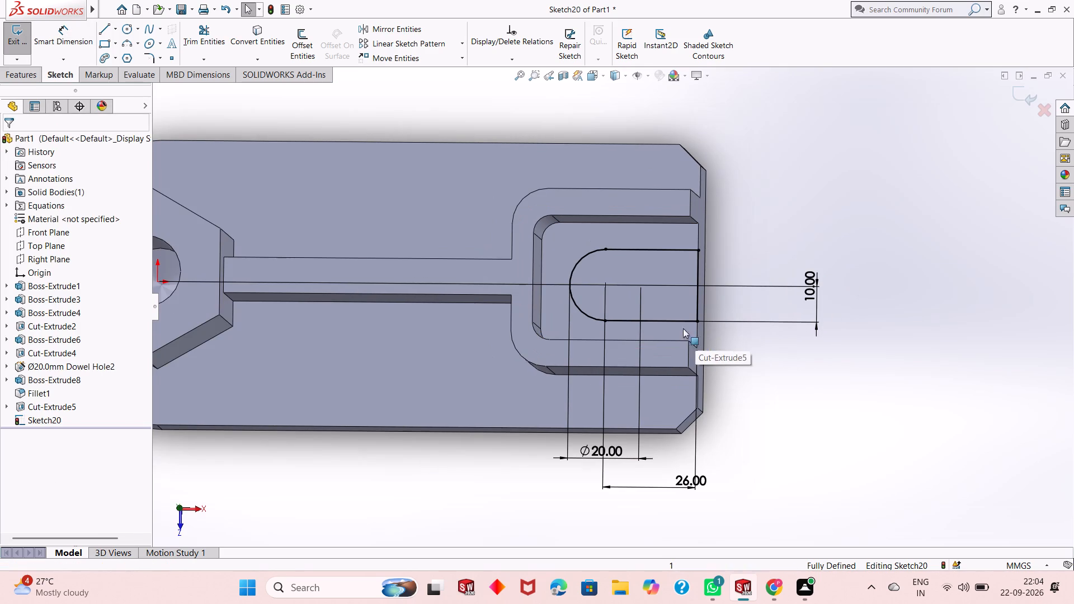
middle_click_drag(666, 327, 645, 331)
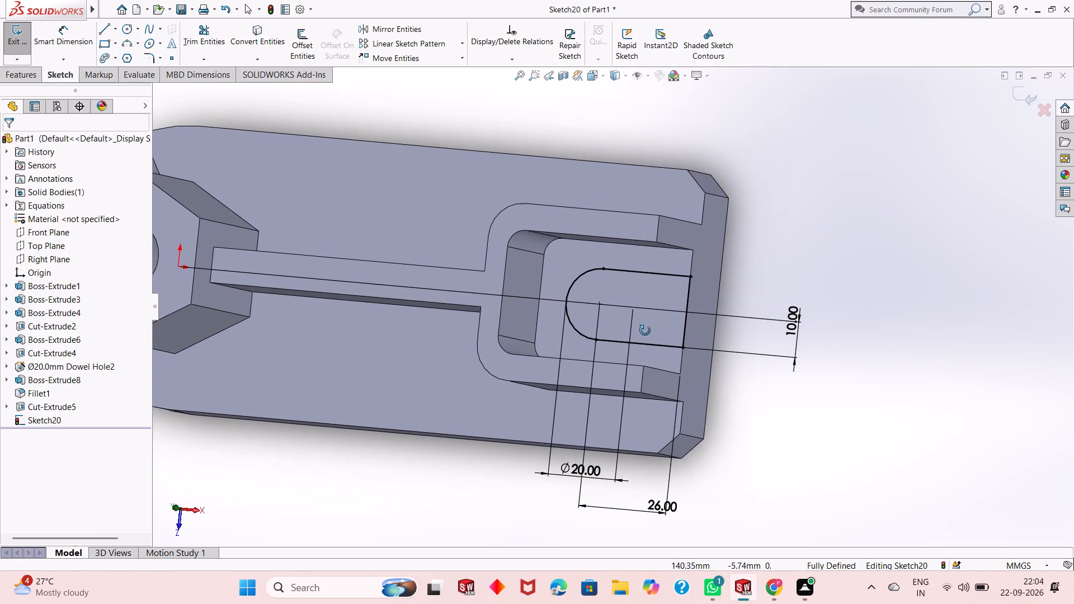
middle_click_drag(645, 331, 645, 289)
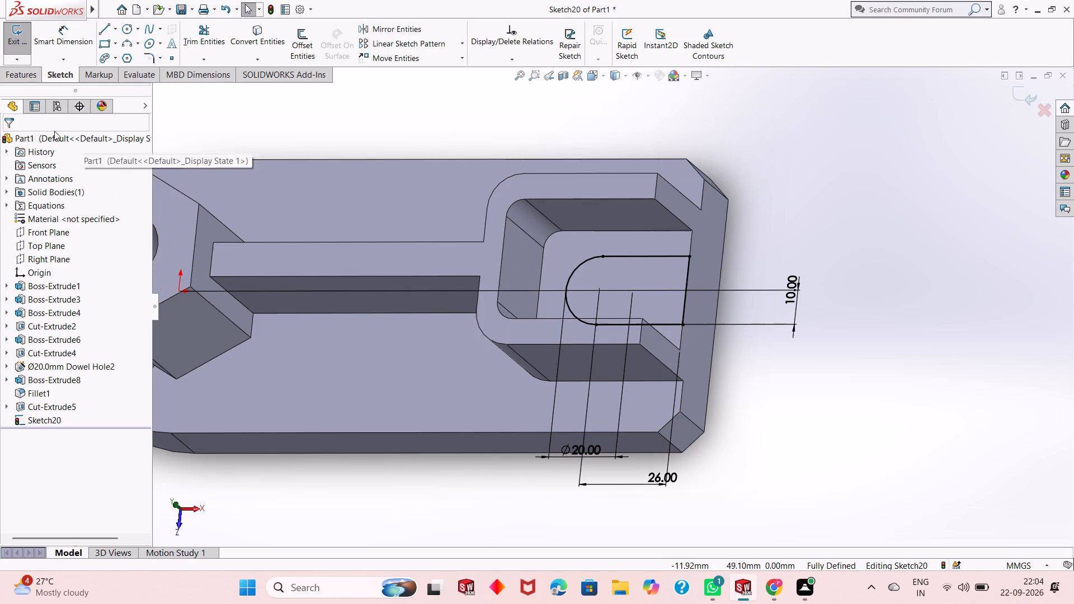
left_click(21, 77)
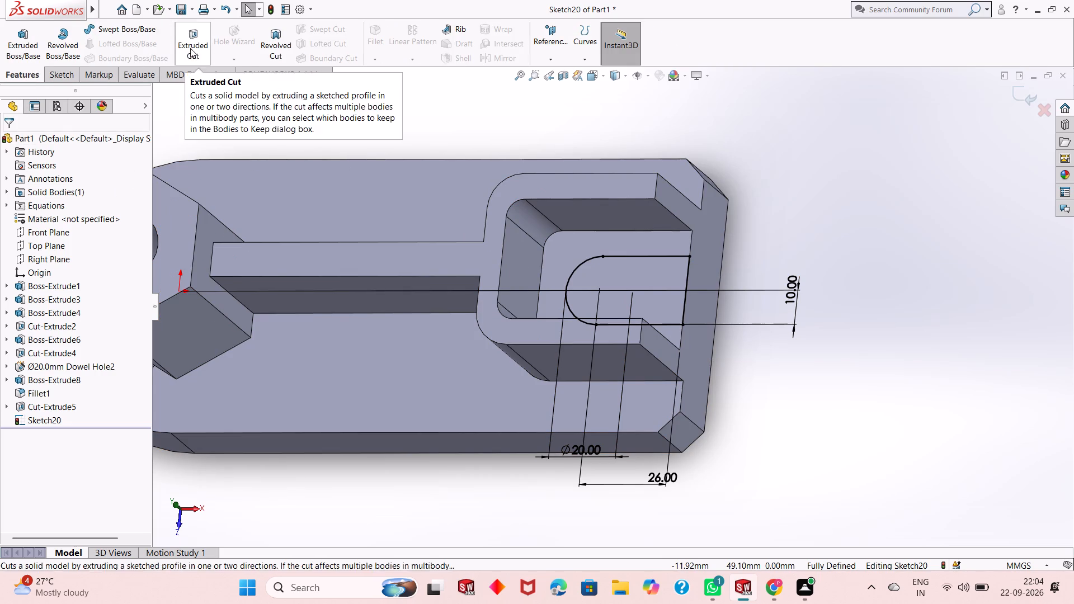
left_click(190, 48)
middle_click_drag(418, 251, 449, 147)
scroll(473, 312, "up", 2)
middle_click_drag(619, 340, 571, 356)
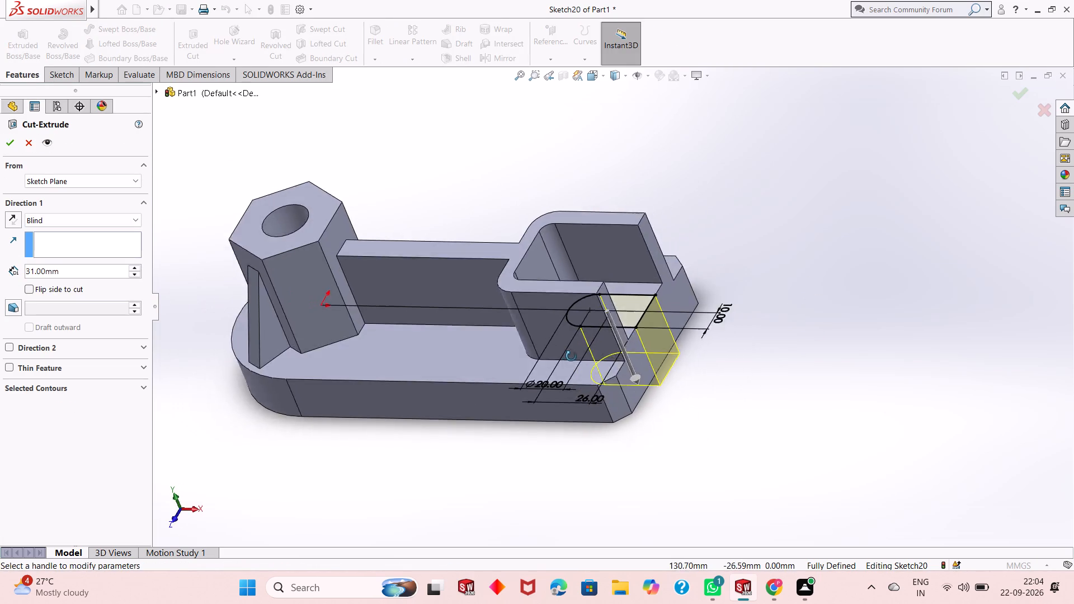
middle_click_drag(571, 356, 559, 375)
middle_click_drag(600, 389, 589, 379)
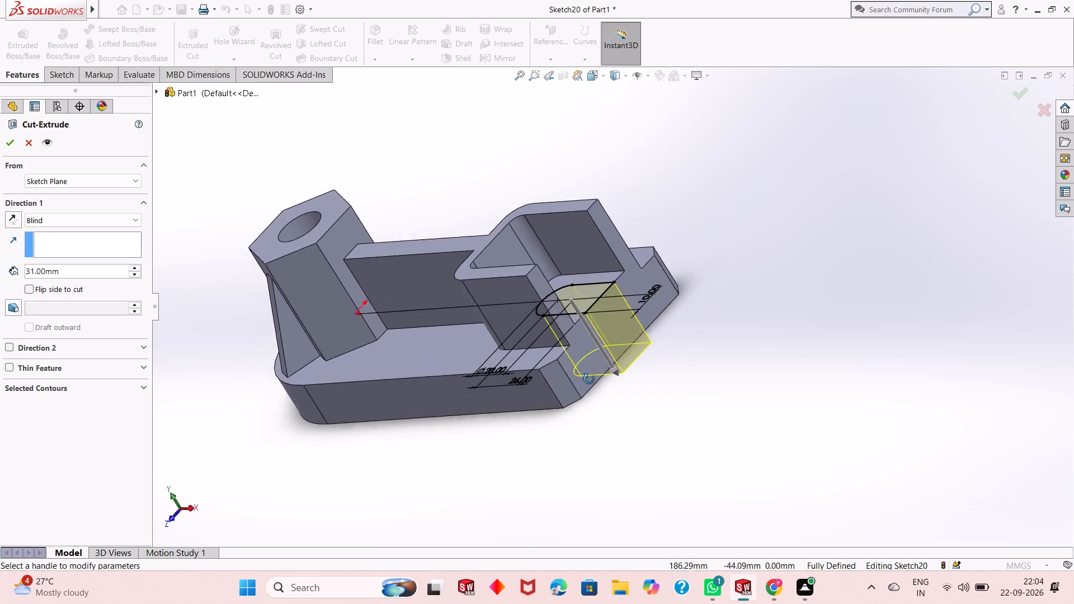
middle_click_drag(589, 379, 586, 410)
scroll(586, 410, "up", 1)
double_click(63, 269)
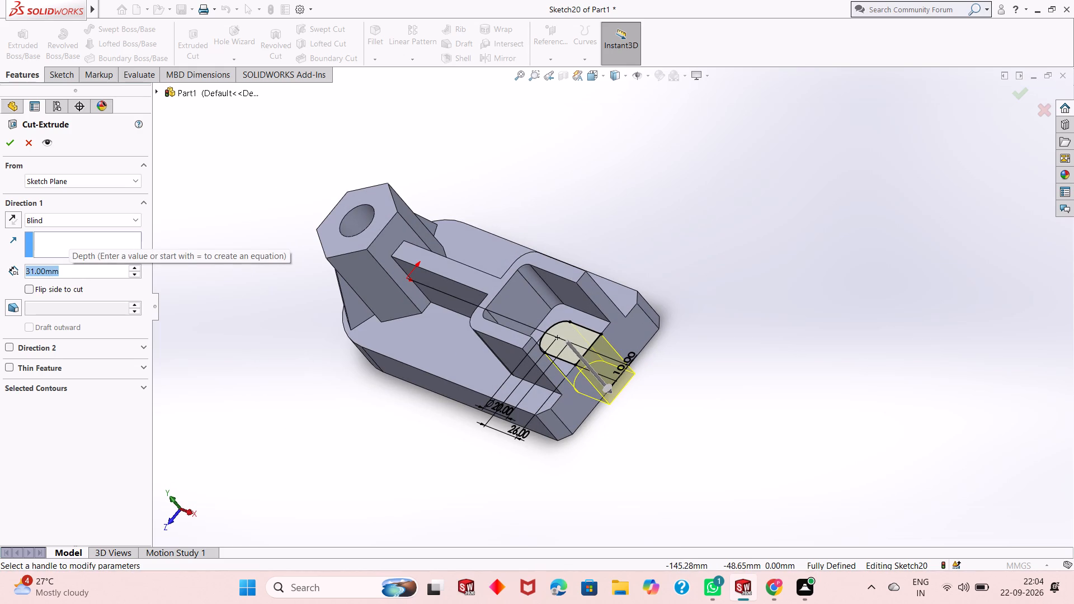
type("13")
key("Return")
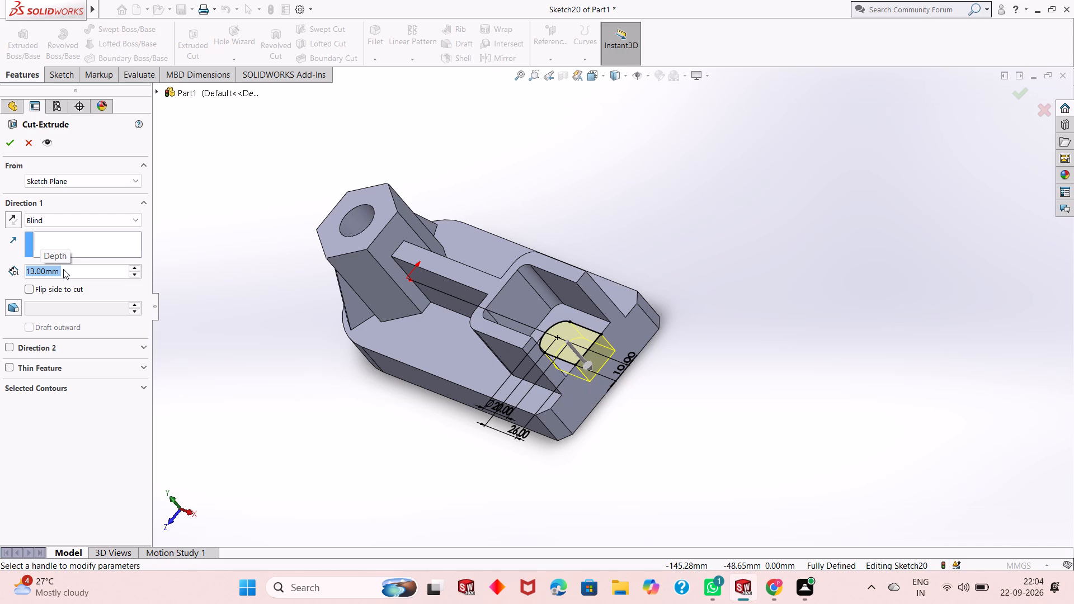
left_click(10, 146)
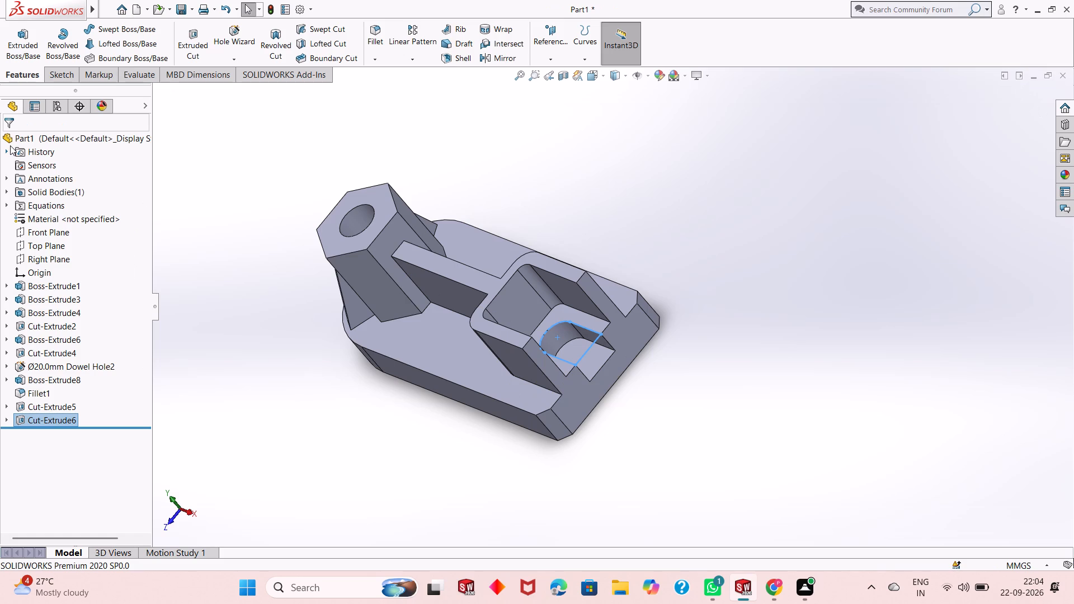
Examine the U-shaped slot in the pocket floor and the whole part from several angles.
scroll(10, 145, "down", 2)
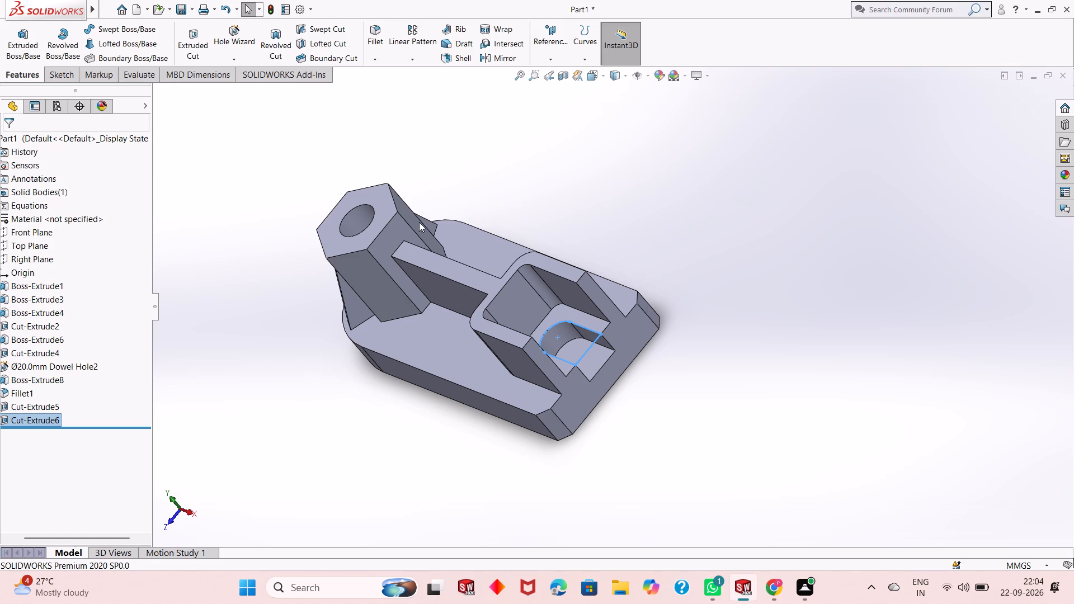
scroll(115, 303, "up", 2)
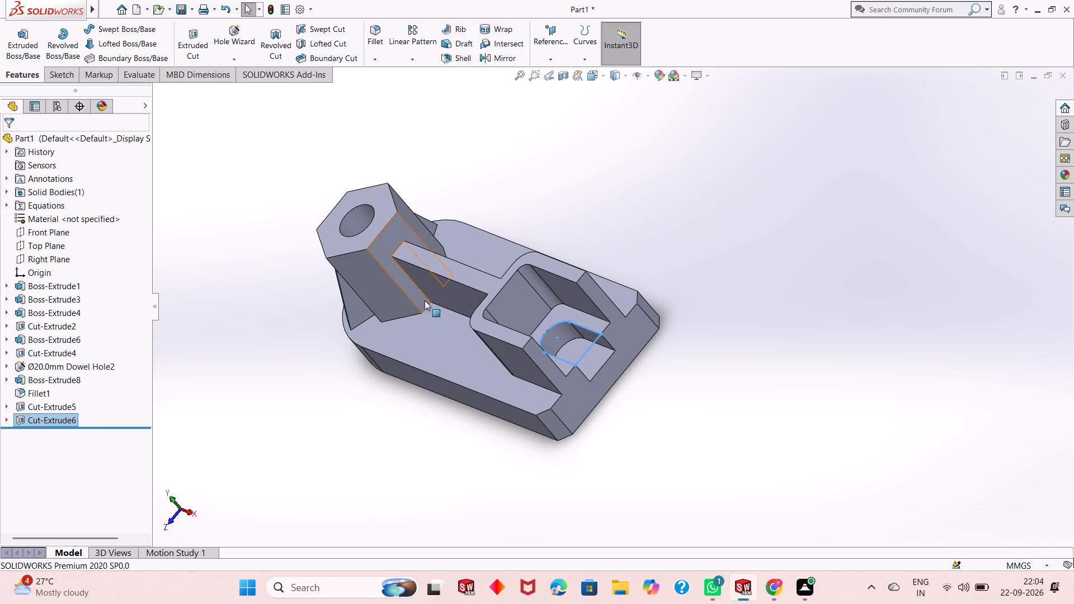
scroll(448, 311, "down", 1)
scroll(448, 311, "up", 1)
scroll(591, 320, "down", 2)
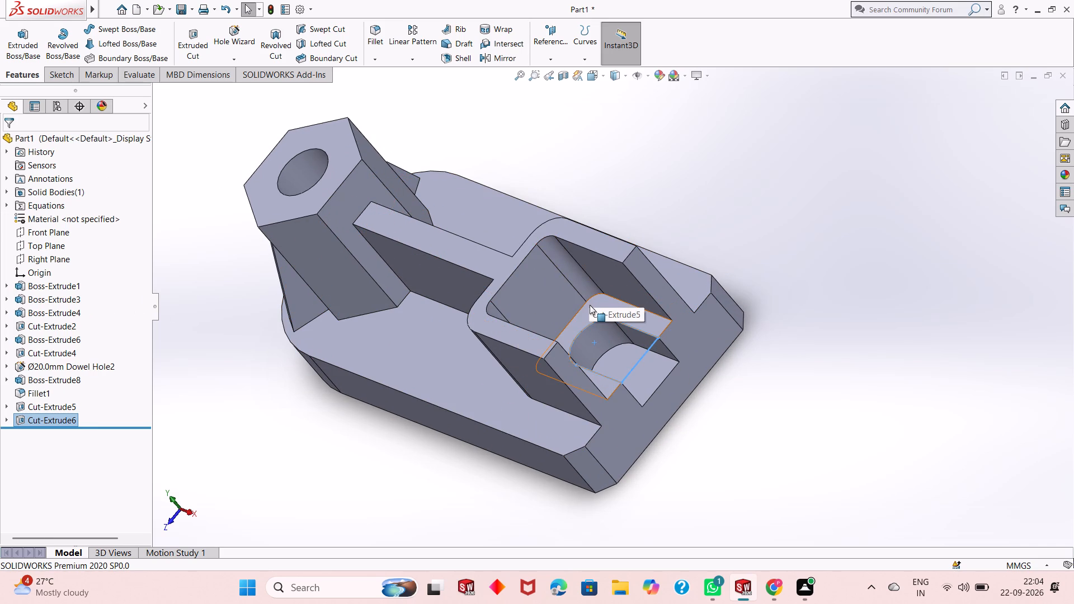
scroll(590, 305, "down", 1)
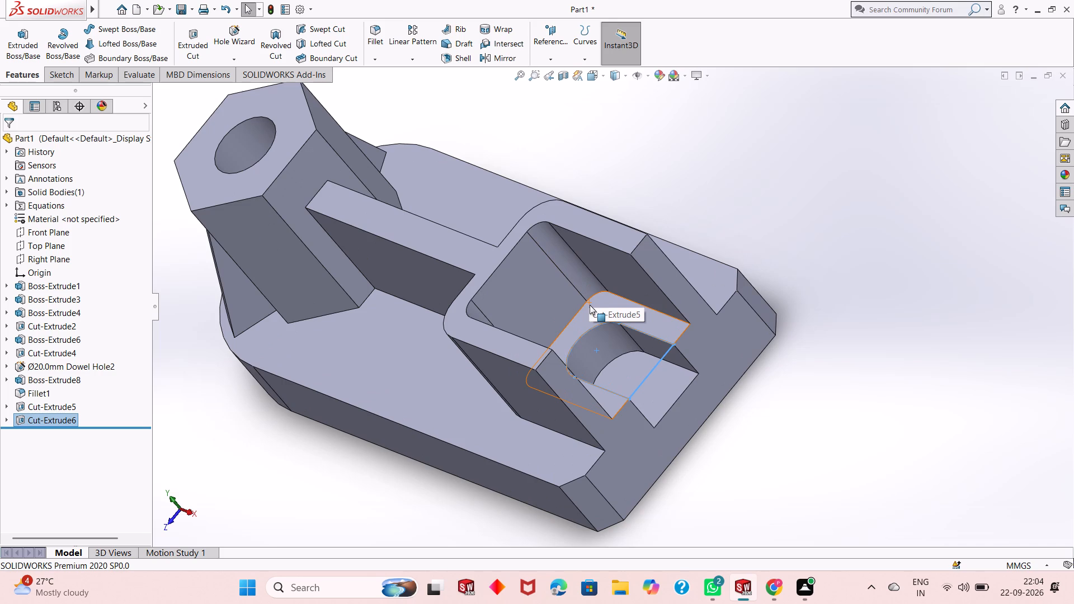
scroll(590, 305, "down", 1)
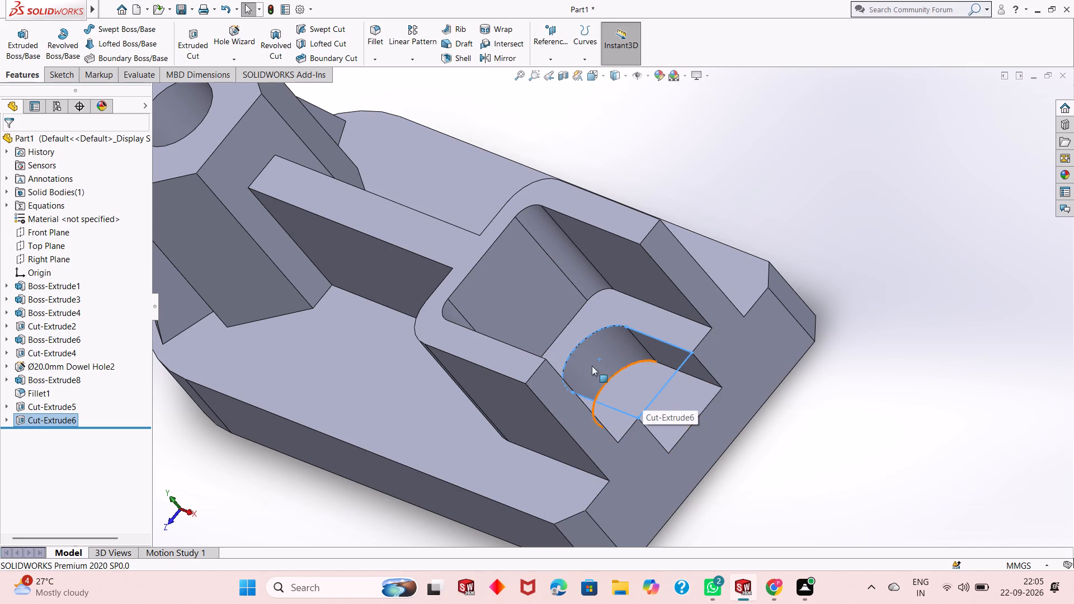
scroll(557, 357, "up", 1)
middle_click_drag(586, 348, 610, 262)
middle_click_drag(597, 260, 553, 259)
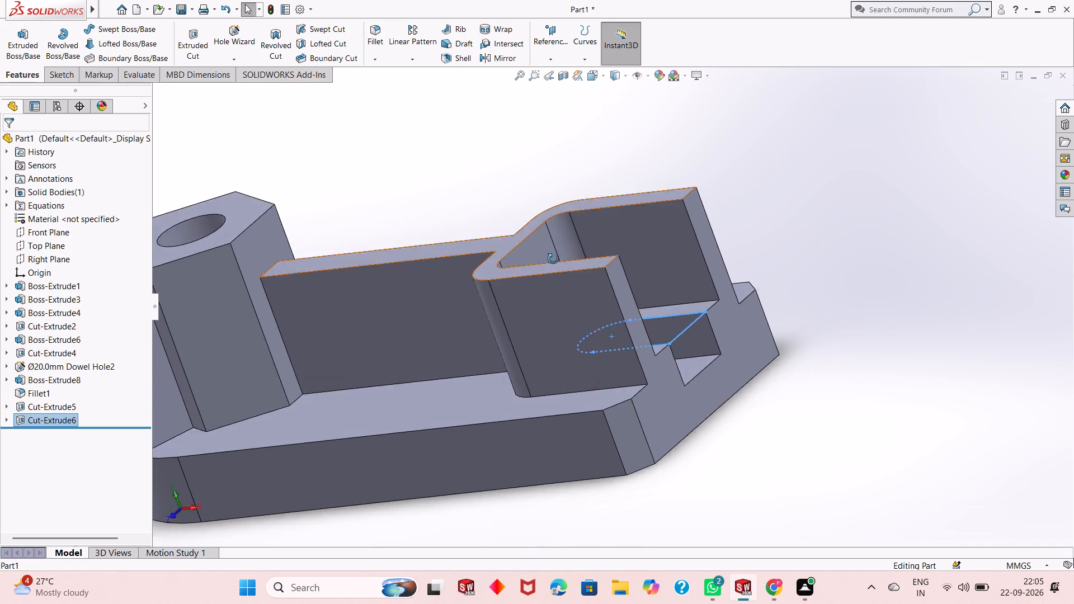
middle_click_drag(553, 259, 571, 322)
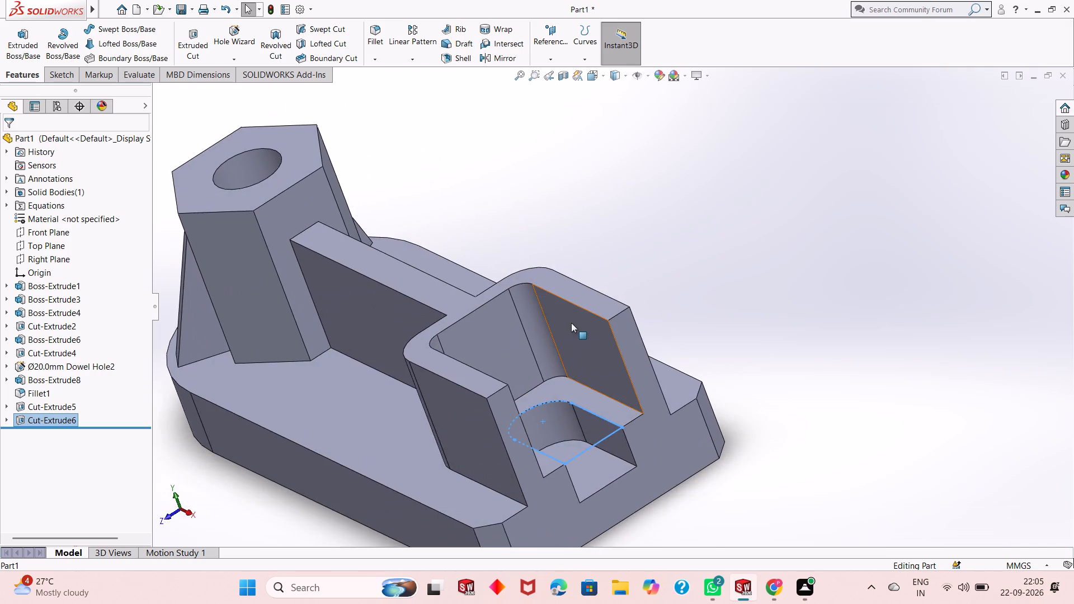
scroll(571, 323, "up", 2)
key("Escape")
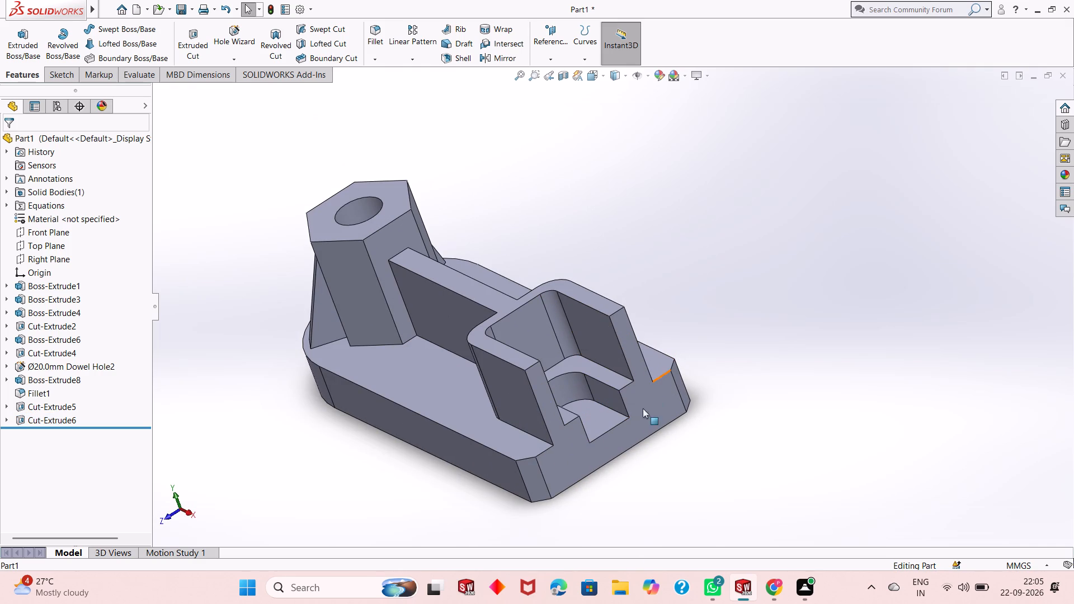
middle_click_drag(638, 446, 645, 473)
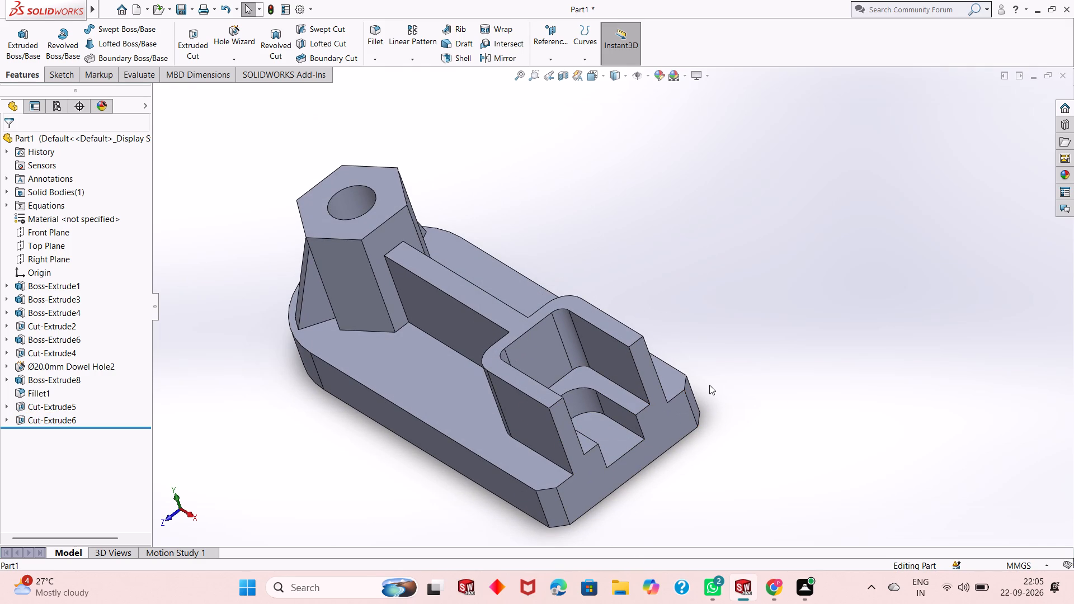
scroll(665, 420, "up", 2)
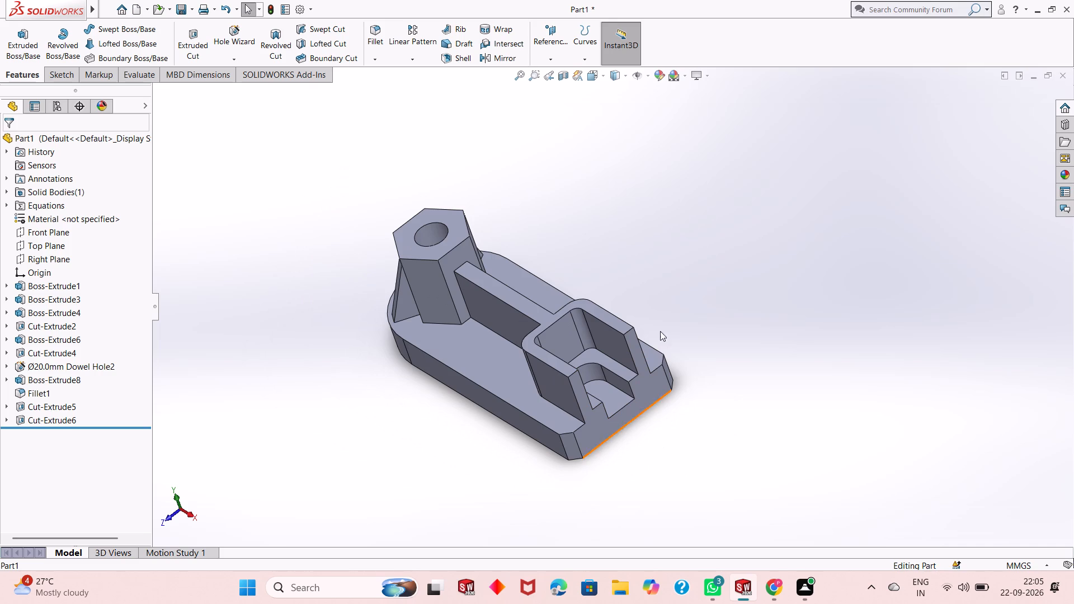
scroll(596, 311, "down", 1)
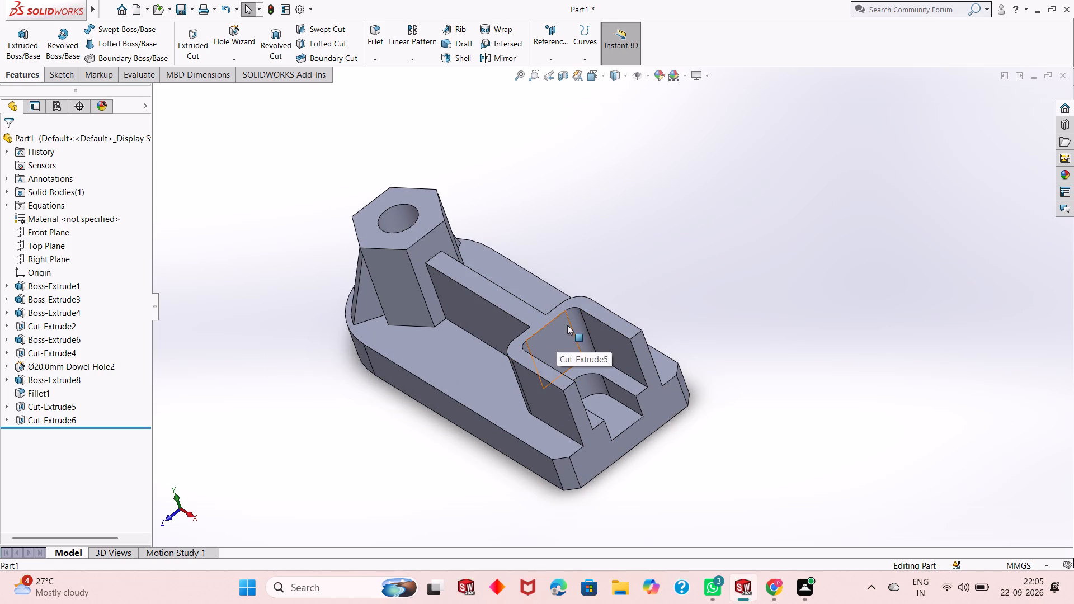
middle_click_drag(613, 277, 624, 263)
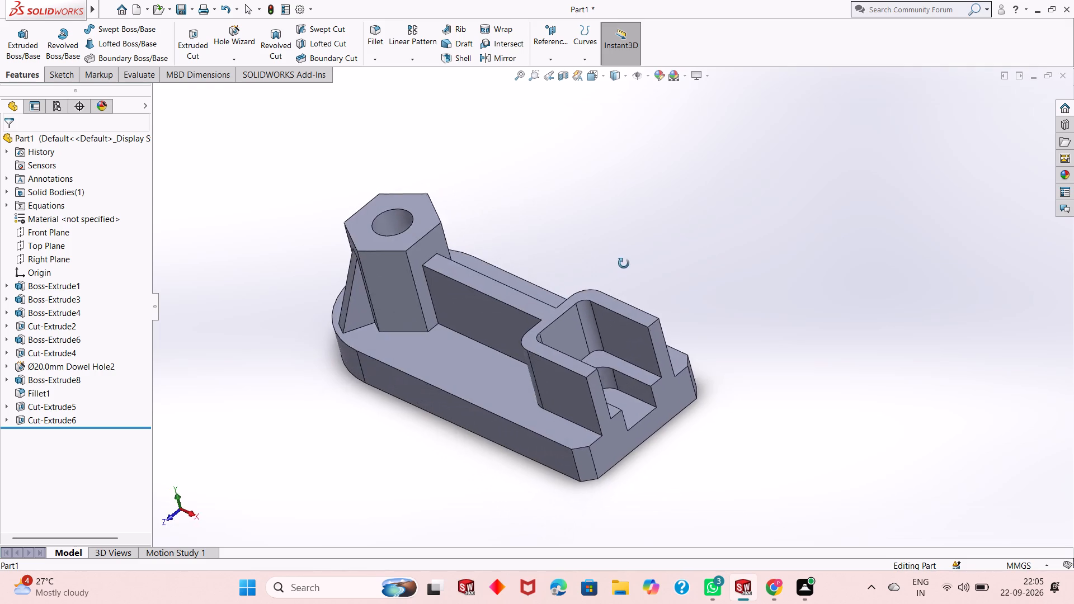
middle_click_drag(624, 263, 645, 248)
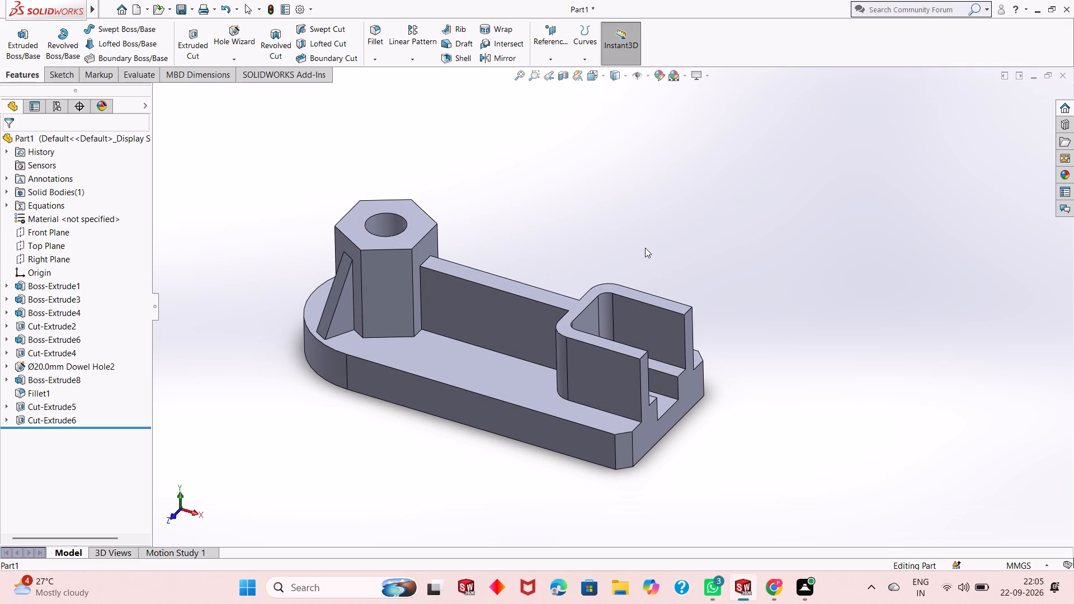
Show a planar section view of the part through the Front Plane at 0 mm offset, seen from the front.
key("ctrl+8")
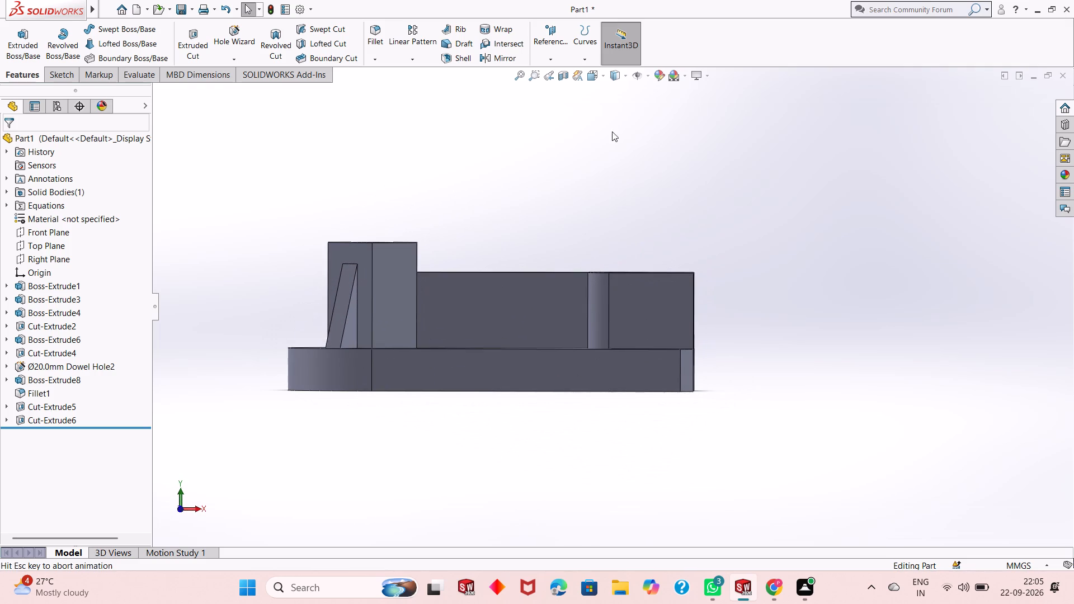
left_click(566, 70)
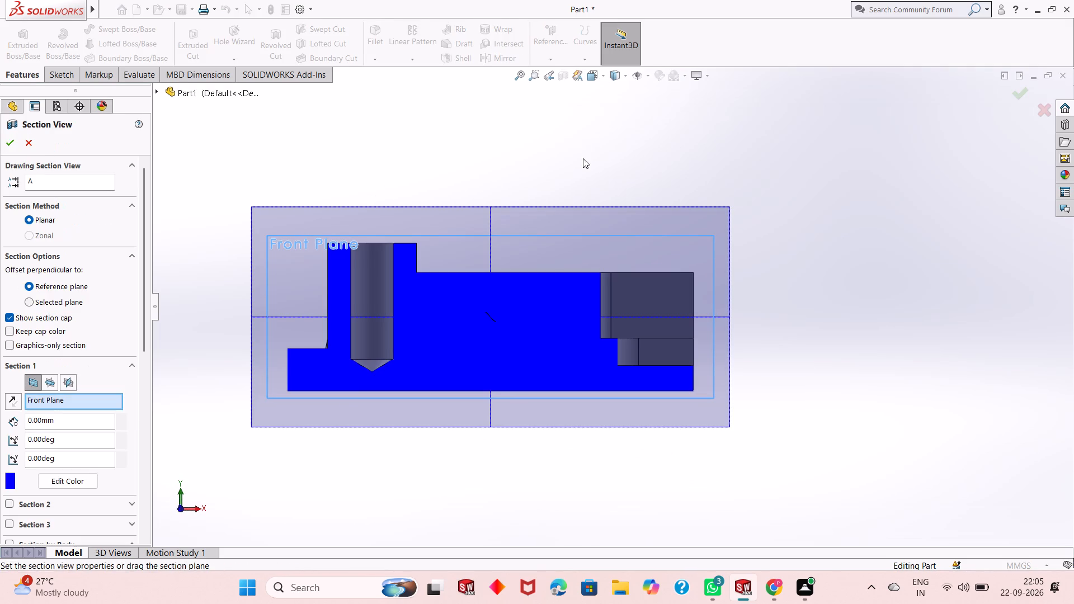
left_click(11, 144)
Examine the sectioned part, comparing the depths of the dowel hole, block pocket and U-shaped slot.
scroll(524, 295, "down", 3)
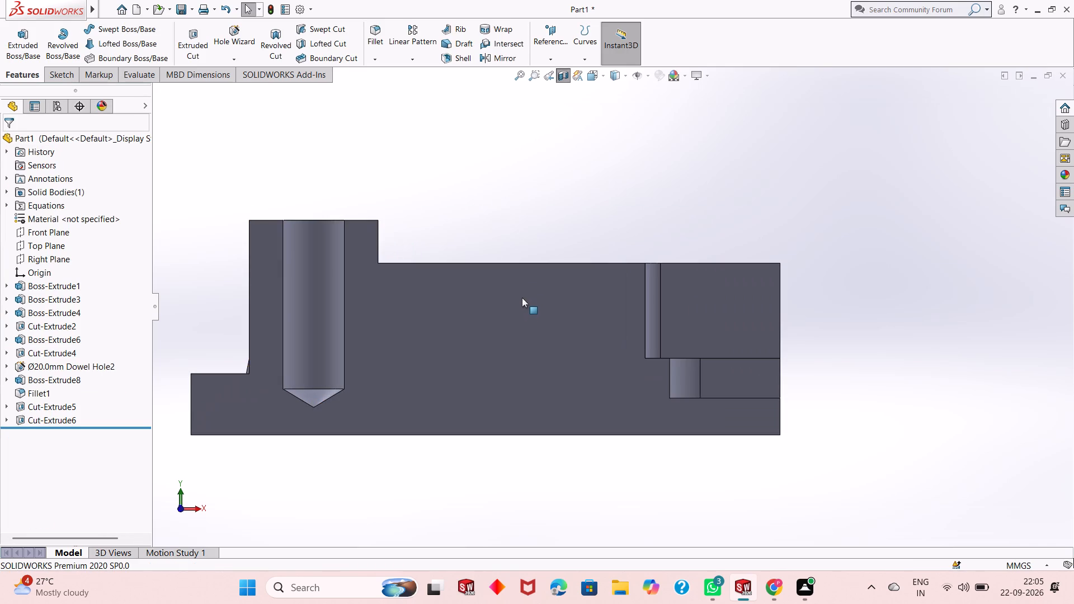
scroll(522, 303, "up", 1)
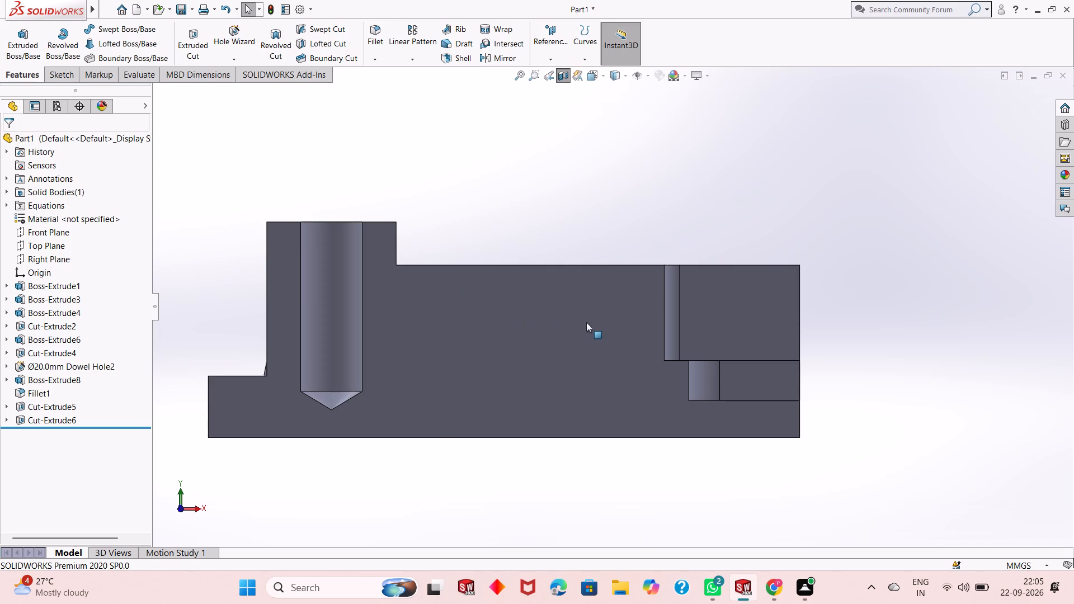
scroll(516, 290, "up", 2)
scroll(558, 370, "up", 1)
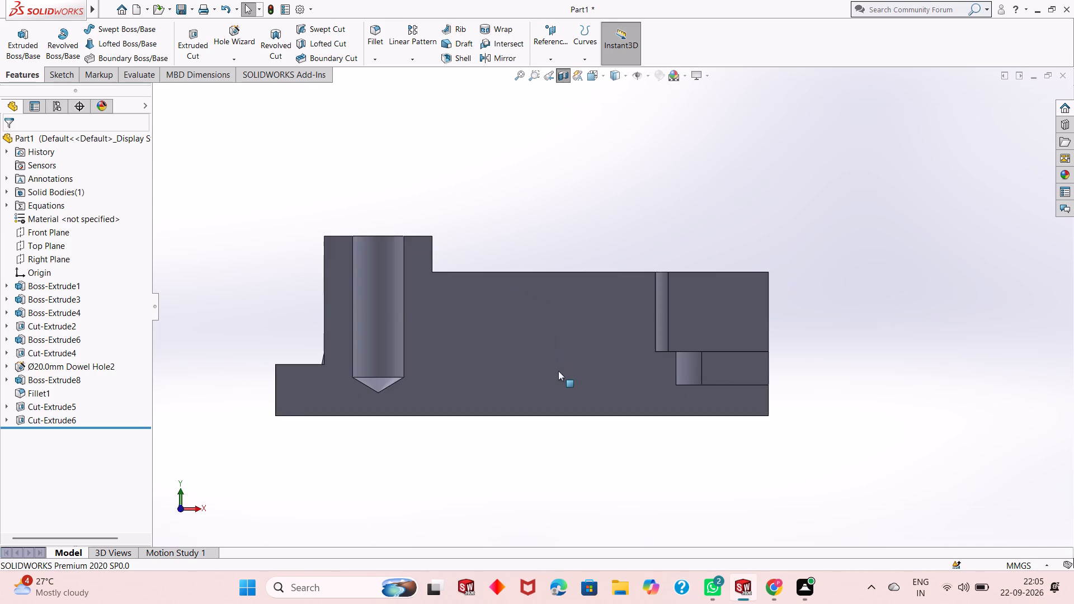
scroll(570, 327, "down", 1)
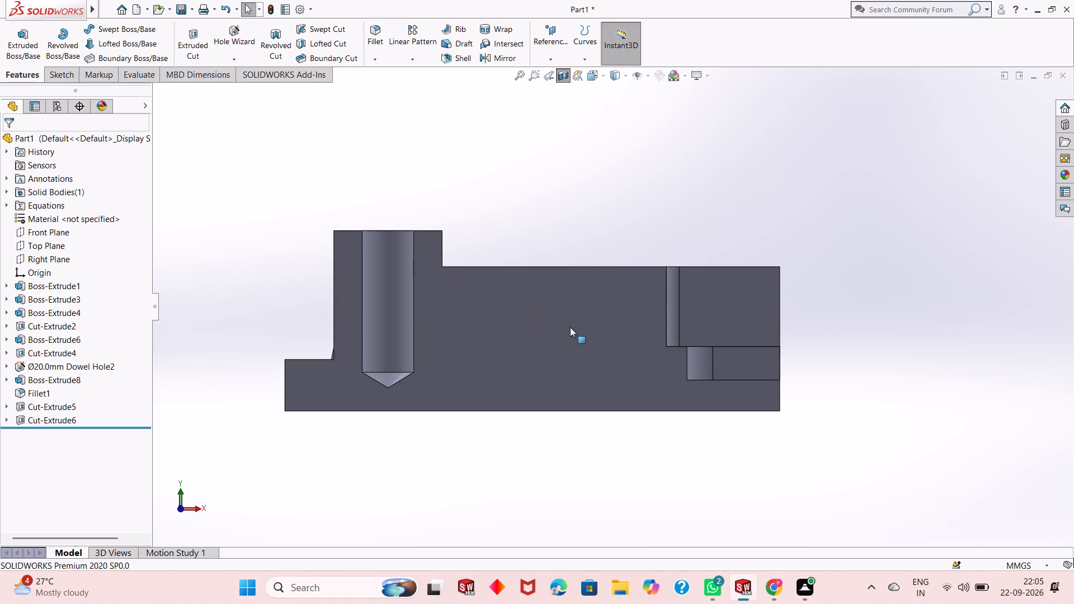
scroll(570, 327, "down", 1)
scroll(570, 327, "up", 2)
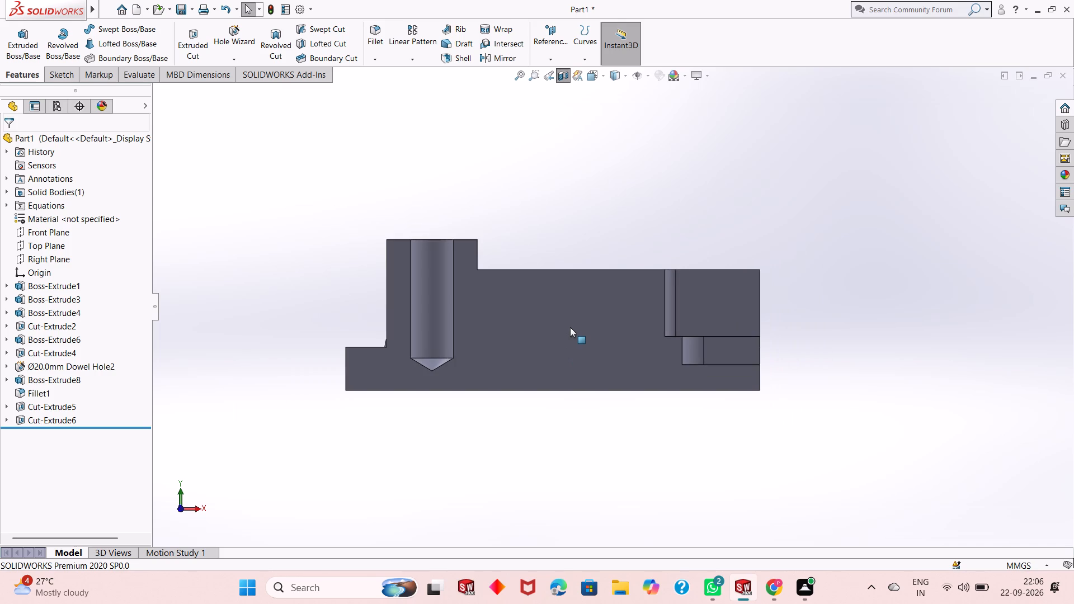
scroll(638, 313, "down", 1)
scroll(595, 320, "up", 1)
scroll(706, 309, "down", 1)
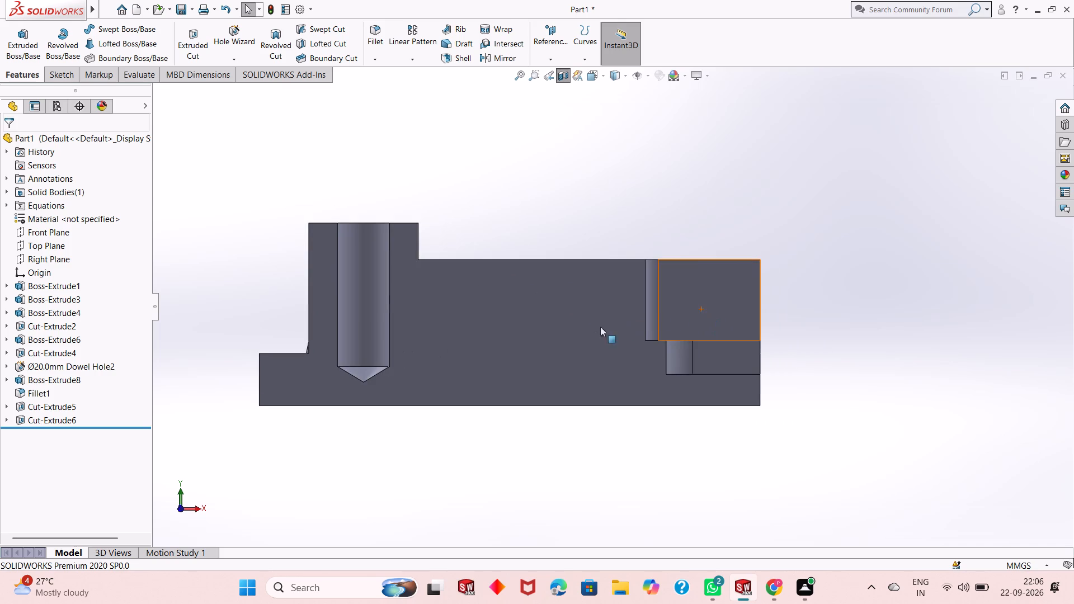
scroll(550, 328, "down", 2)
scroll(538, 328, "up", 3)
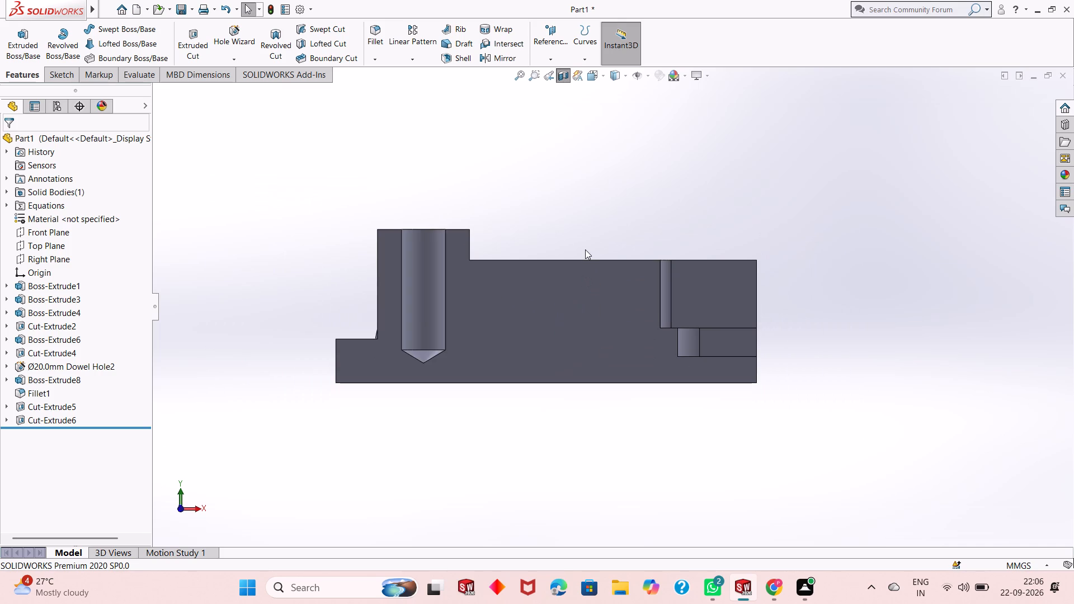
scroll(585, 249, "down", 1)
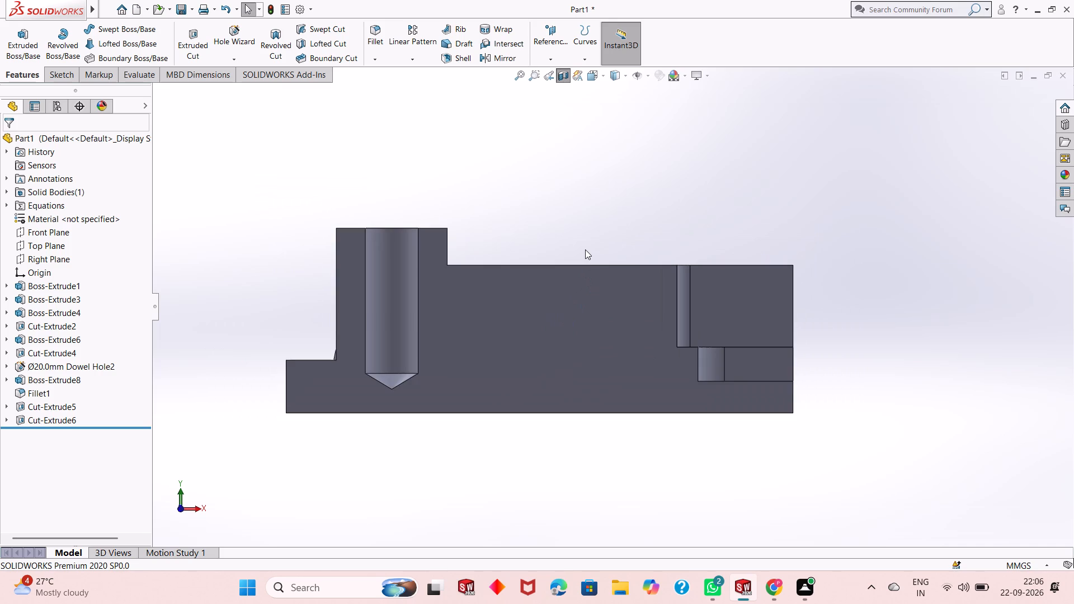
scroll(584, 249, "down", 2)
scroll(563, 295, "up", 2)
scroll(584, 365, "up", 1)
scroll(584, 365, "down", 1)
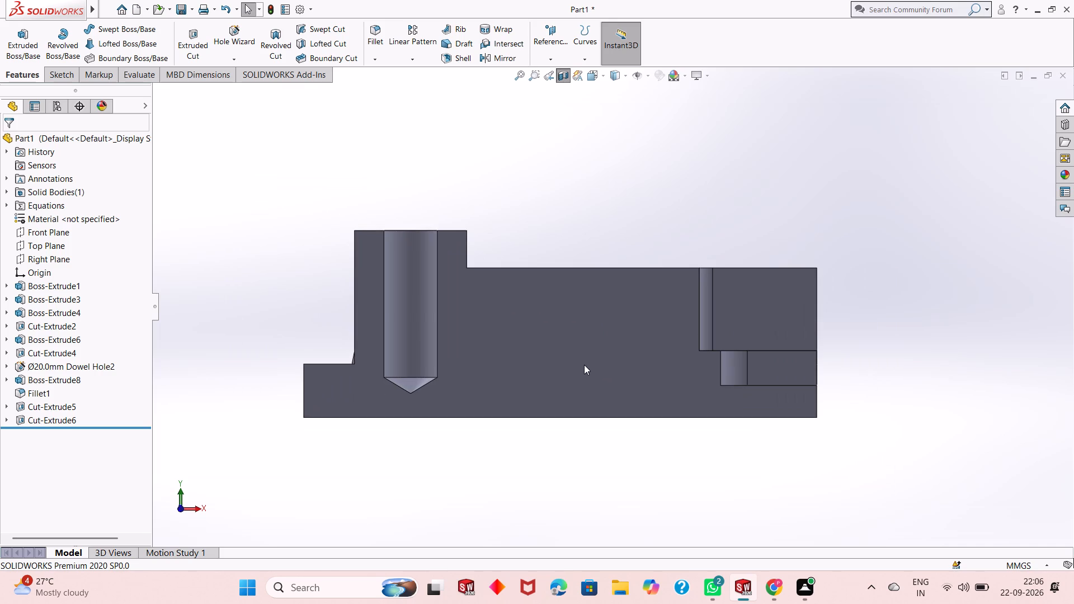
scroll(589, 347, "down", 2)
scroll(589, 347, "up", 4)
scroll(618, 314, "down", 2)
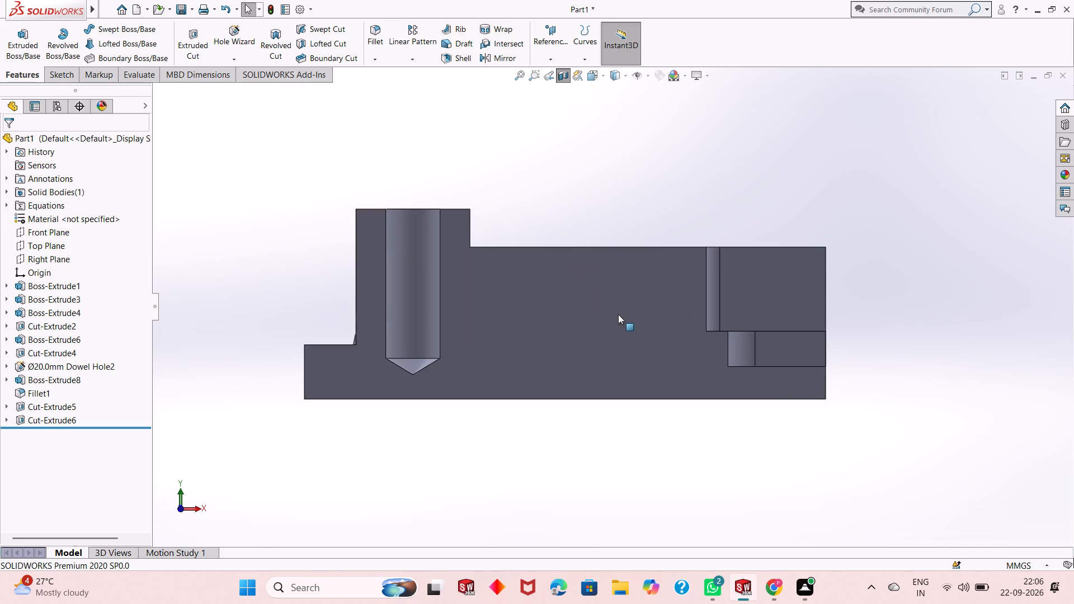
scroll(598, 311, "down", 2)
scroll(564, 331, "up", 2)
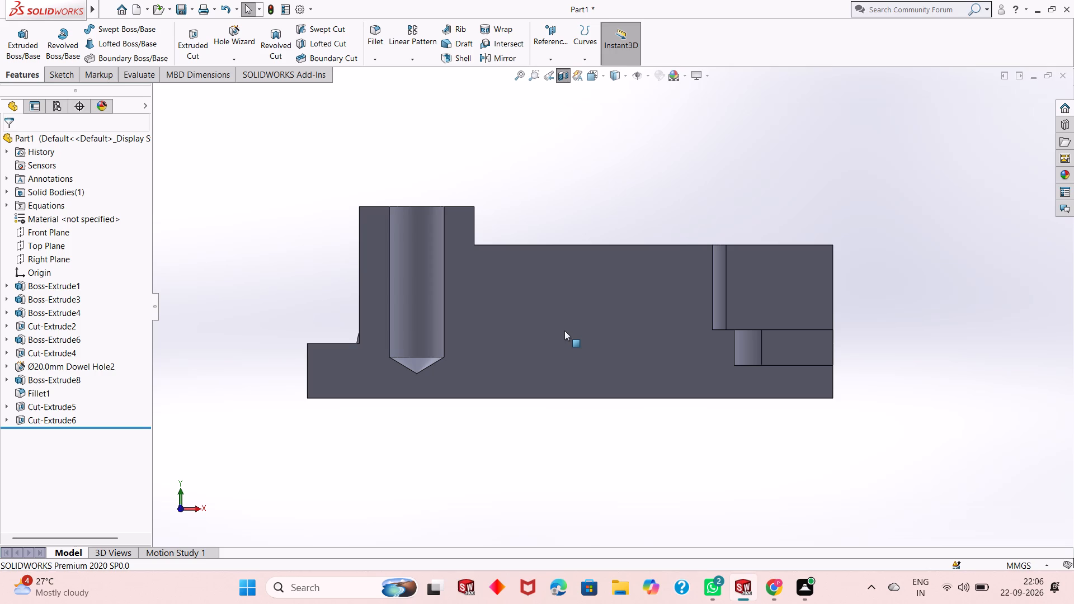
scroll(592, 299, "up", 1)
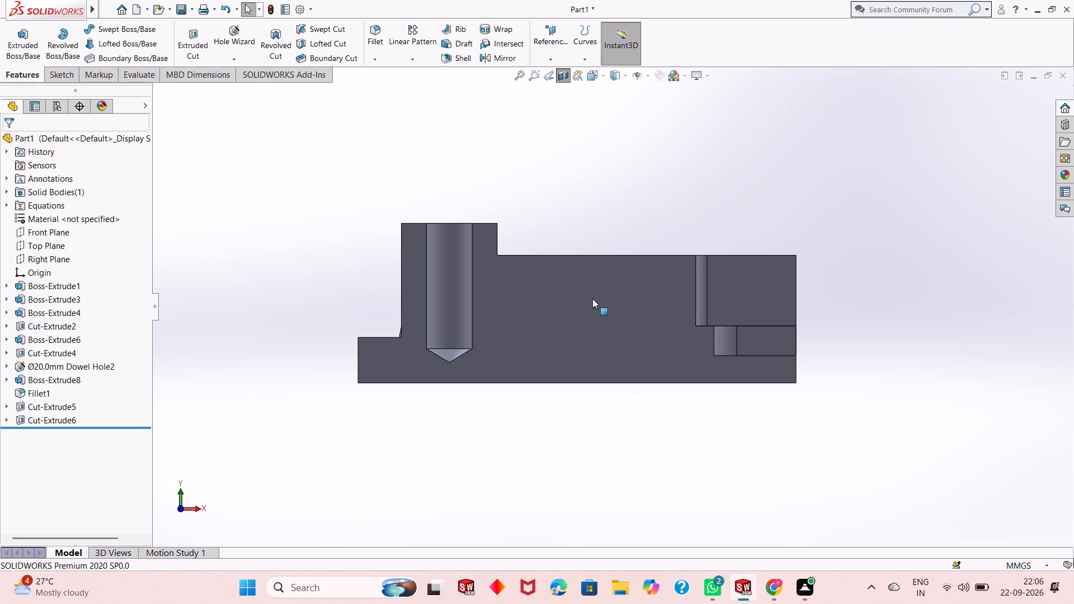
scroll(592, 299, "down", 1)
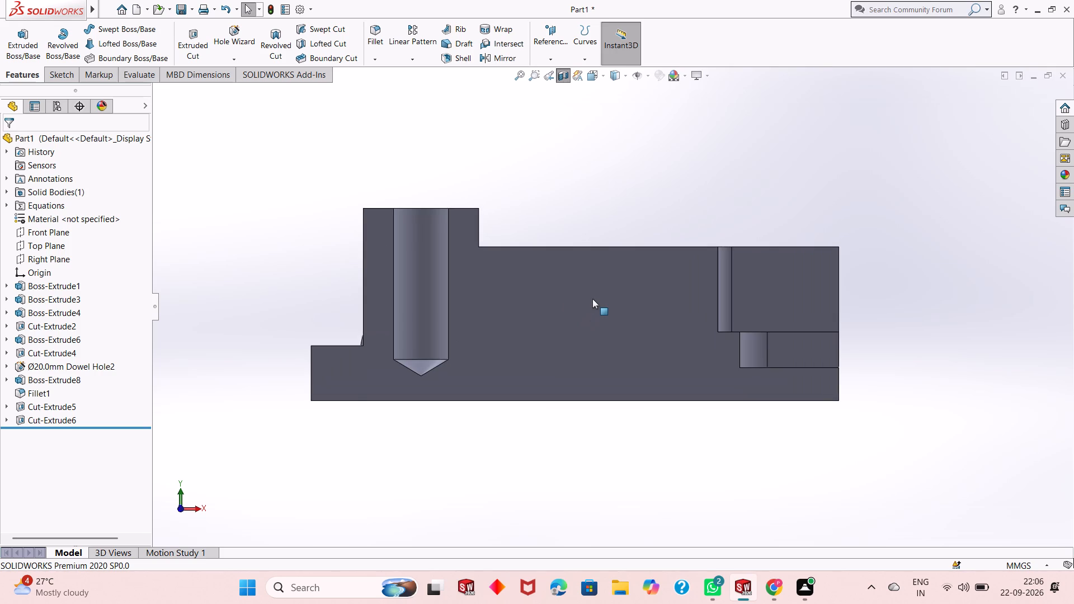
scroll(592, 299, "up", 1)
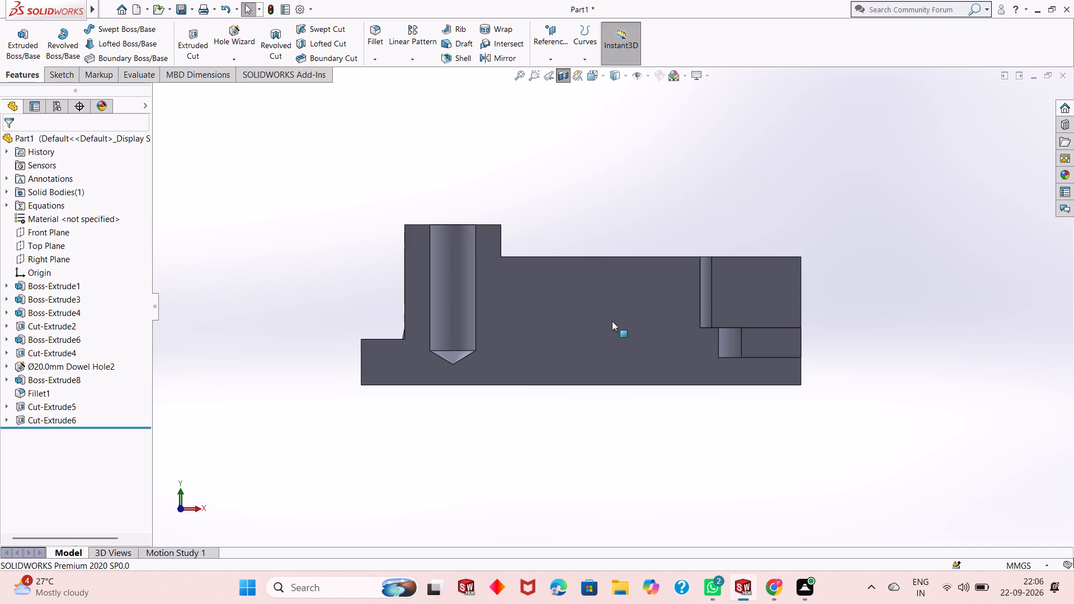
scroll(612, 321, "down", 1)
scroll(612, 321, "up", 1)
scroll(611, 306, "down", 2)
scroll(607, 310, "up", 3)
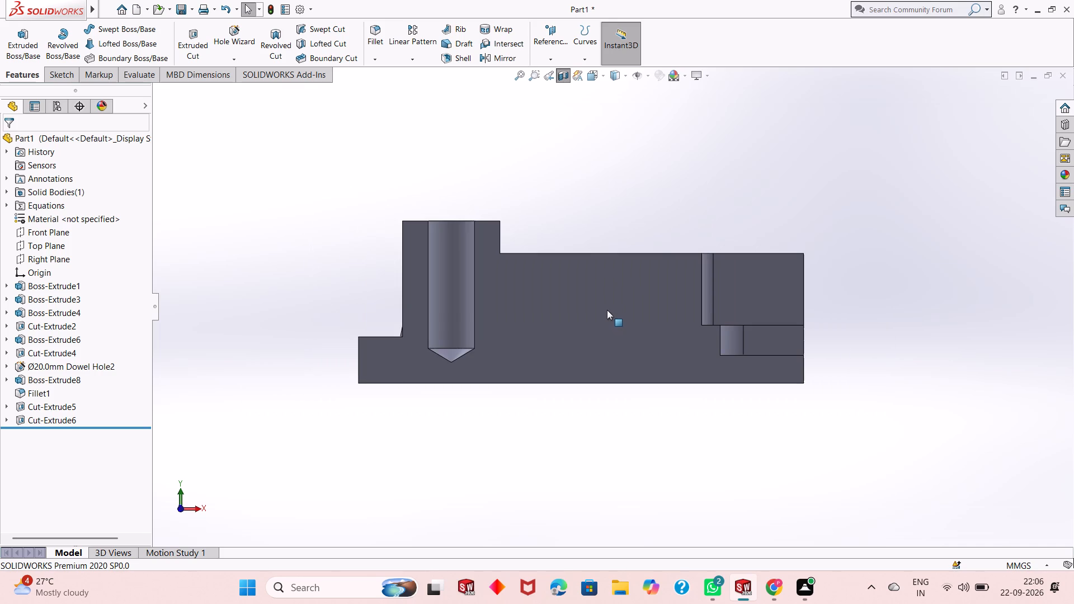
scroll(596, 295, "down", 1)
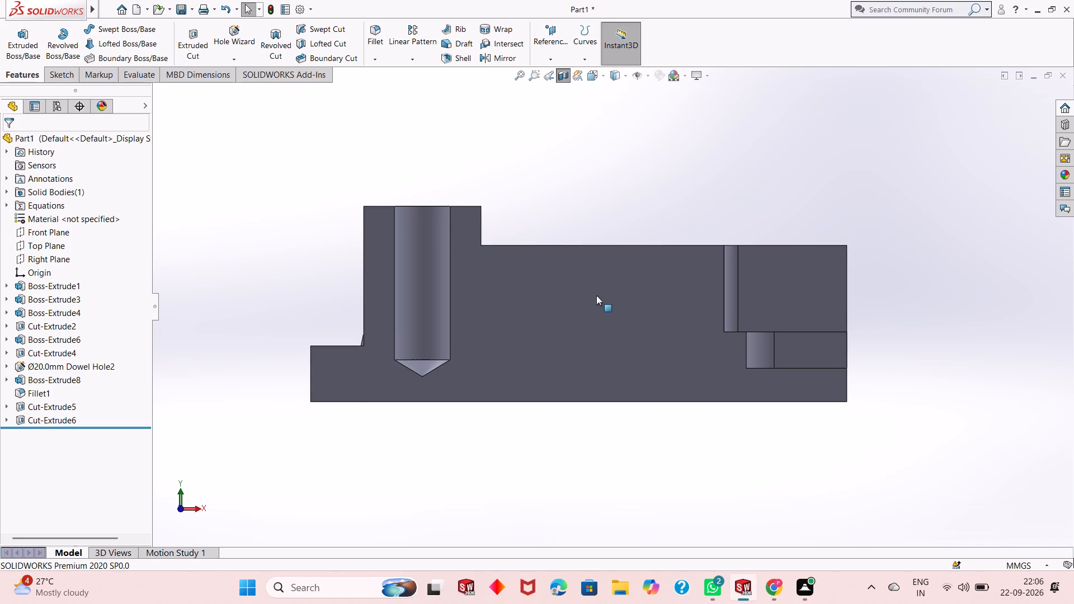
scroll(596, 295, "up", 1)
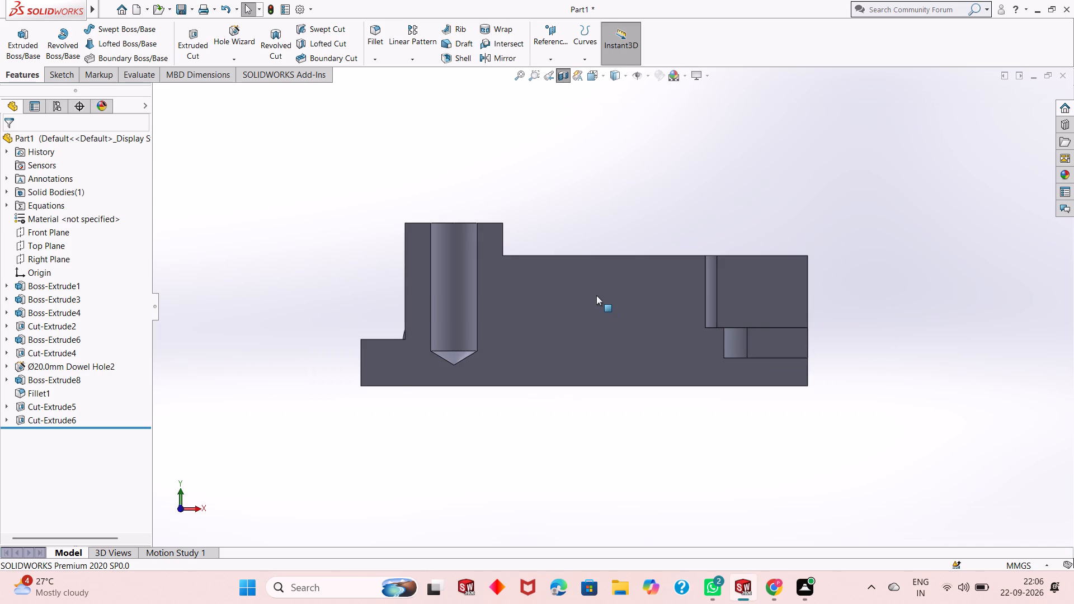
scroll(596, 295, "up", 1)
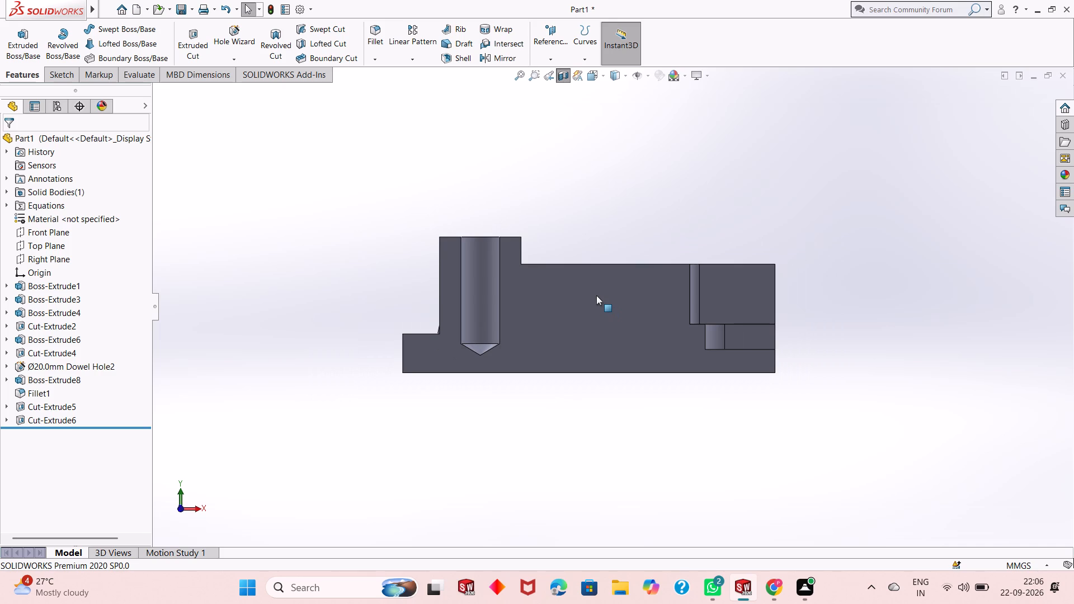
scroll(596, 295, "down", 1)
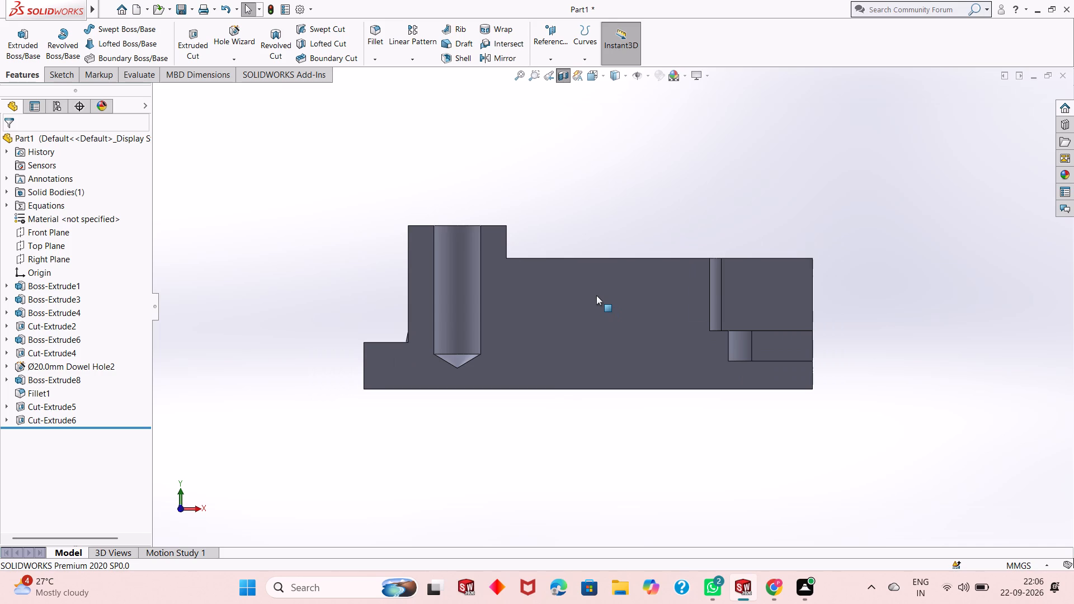
Examine the sectioned part from several angles, checking the dowel hole, connecting strip, block pocket and U-shaped slot.
middle_click_drag(609, 317, 608, 339)
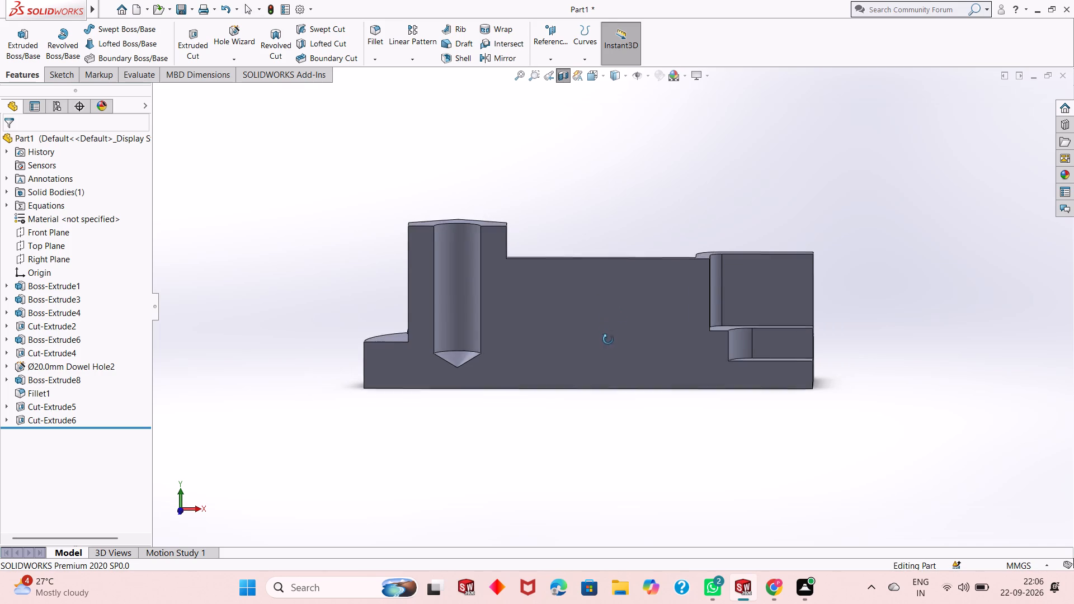
middle_click_drag(608, 339, 608, 342)
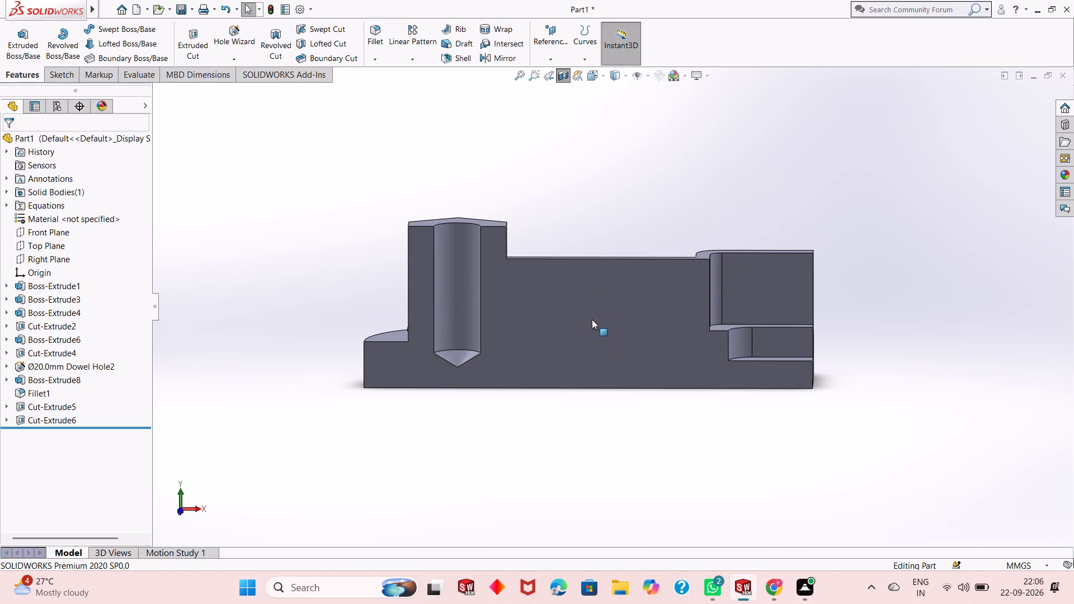
middle_click_drag(637, 308, 600, 351)
scroll(598, 352, "up", 2)
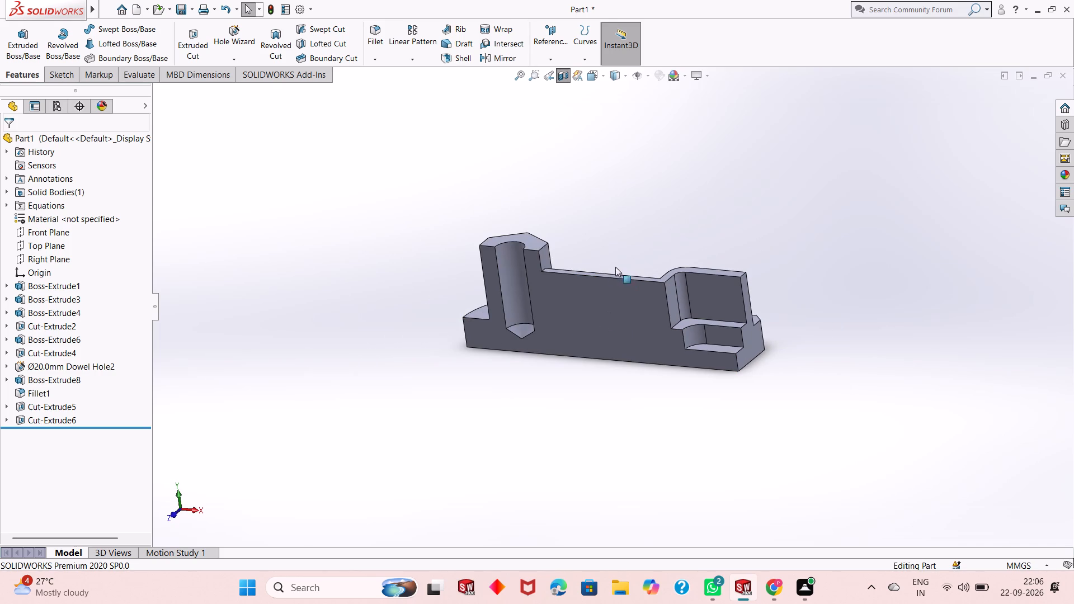
scroll(599, 255, "down", 1)
middle_click_drag(634, 330, 644, 294)
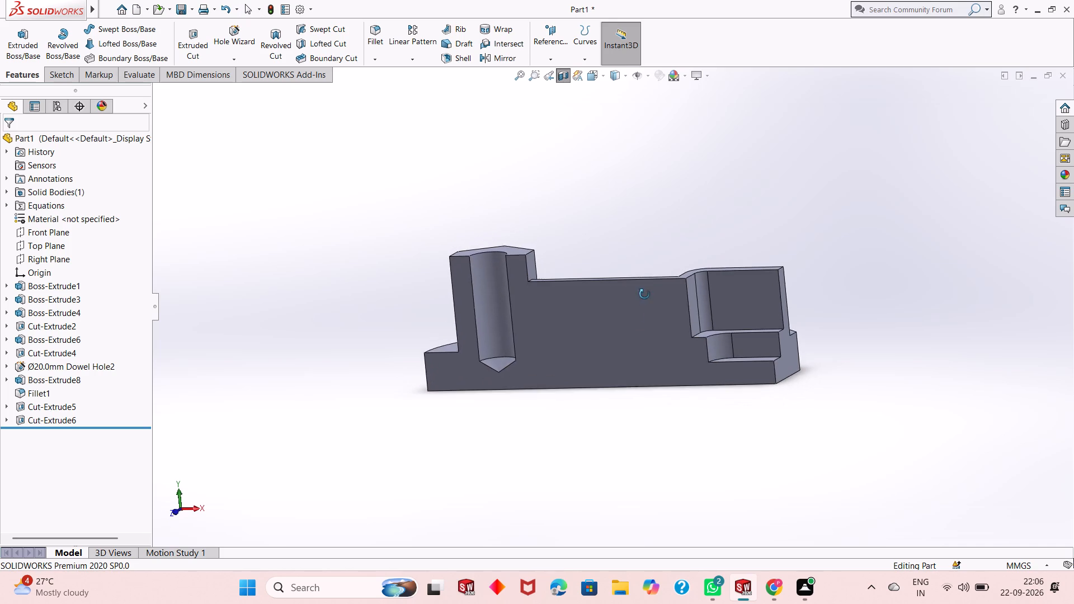
middle_click_drag(644, 294, 618, 296)
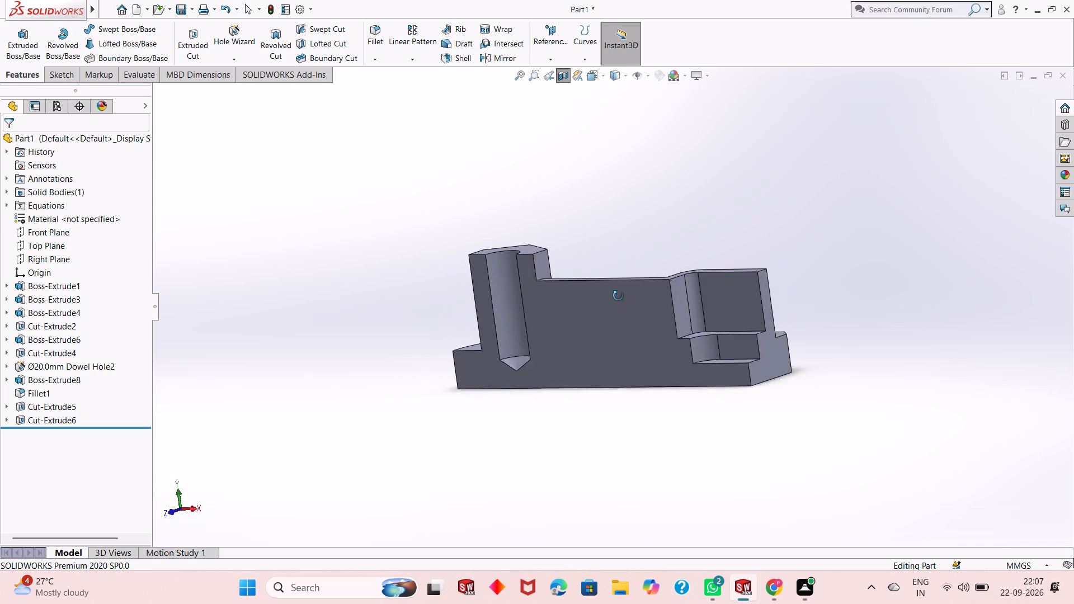
middle_click_drag(618, 296, 622, 373)
scroll(619, 304, "down", 2)
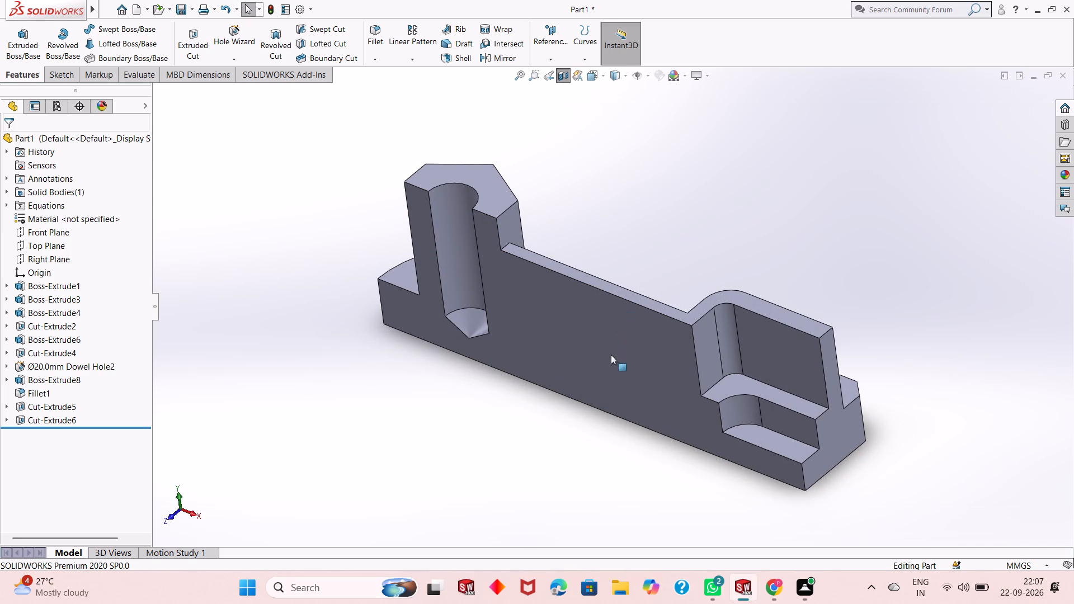
middle_click_drag(615, 366, 681, 298)
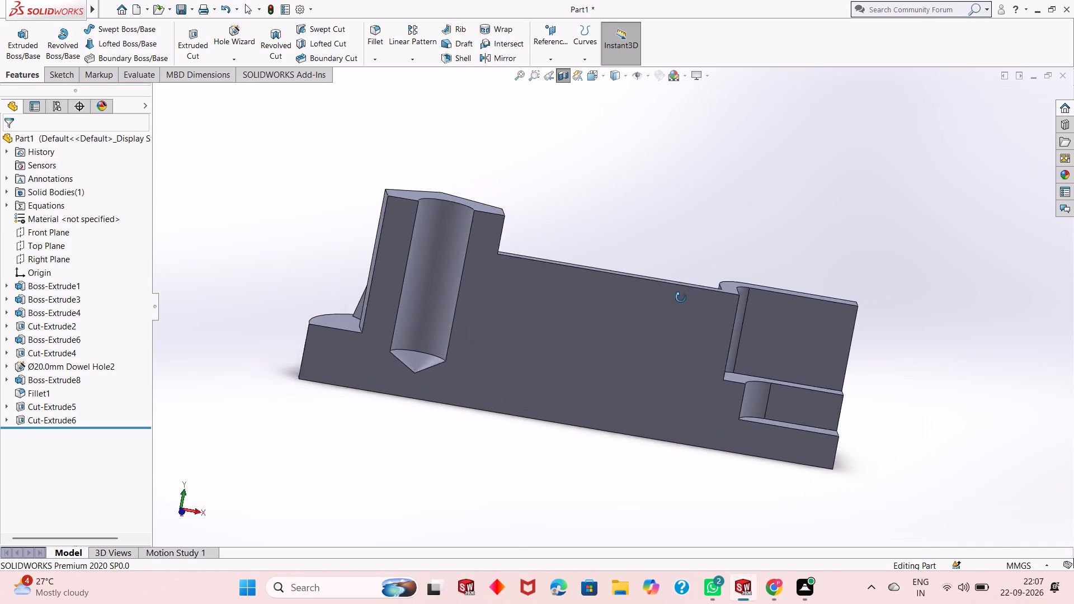
middle_click_drag(681, 298, 610, 288)
middle_click_drag(667, 347, 664, 273)
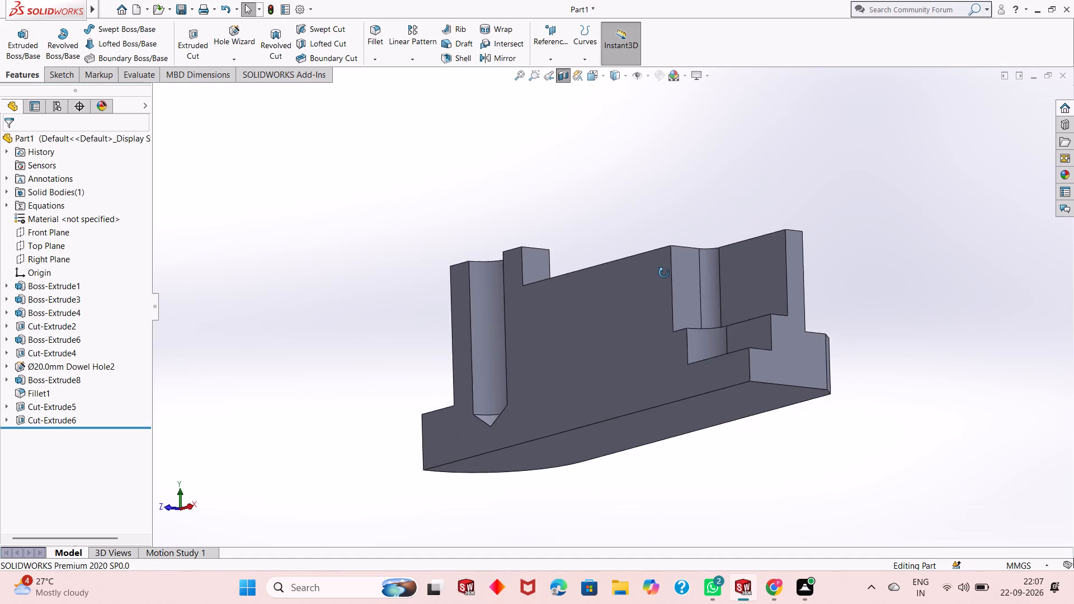
middle_click_drag(664, 273, 707, 356)
scroll(707, 356, "up", 1)
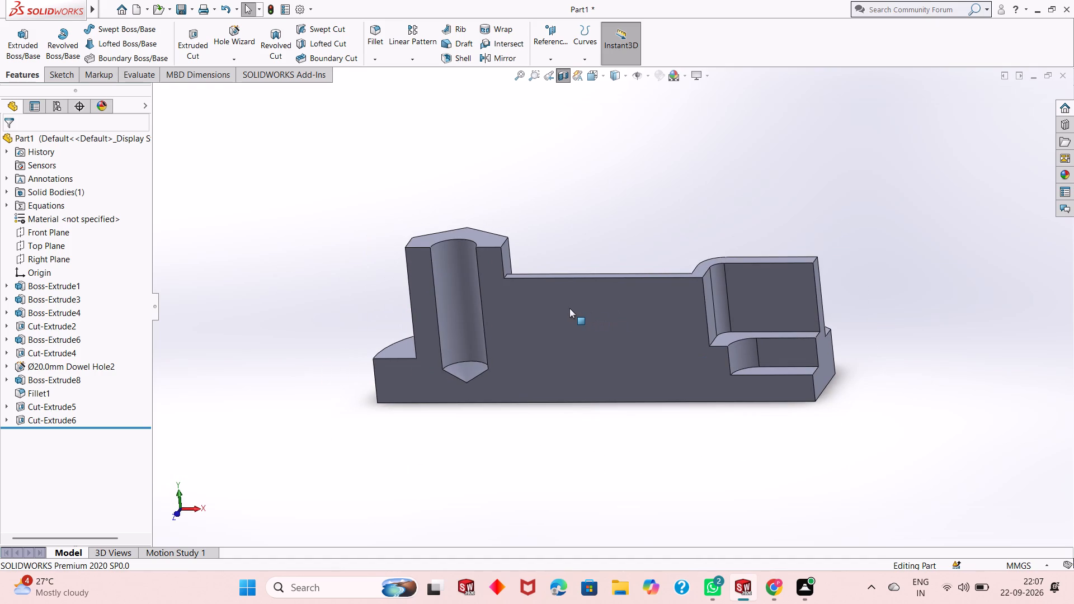
middle_click_drag(569, 308, 601, 334)
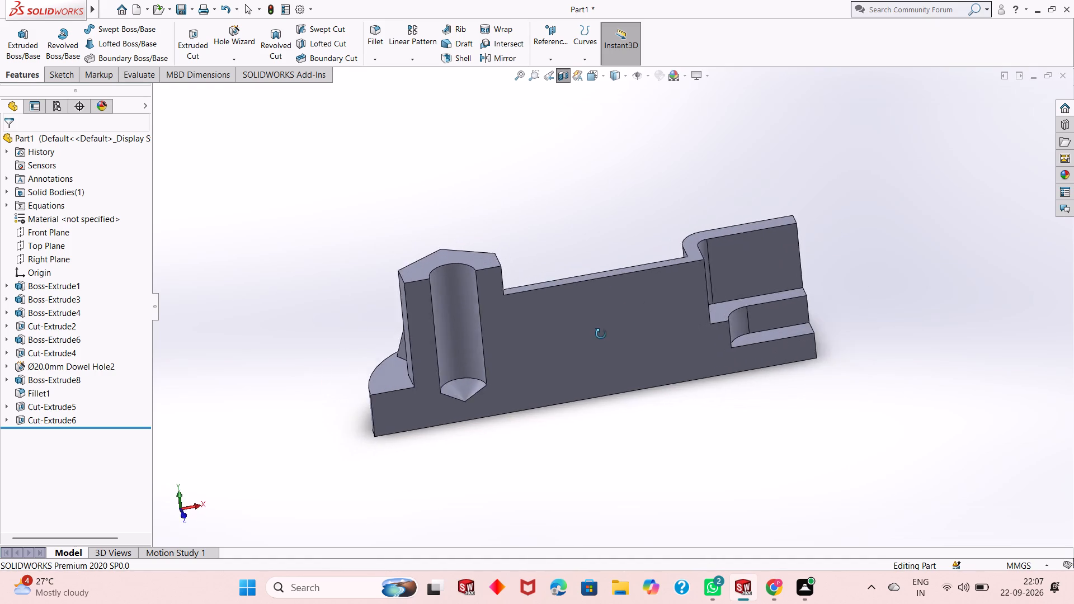
middle_click_drag(601, 334, 623, 394)
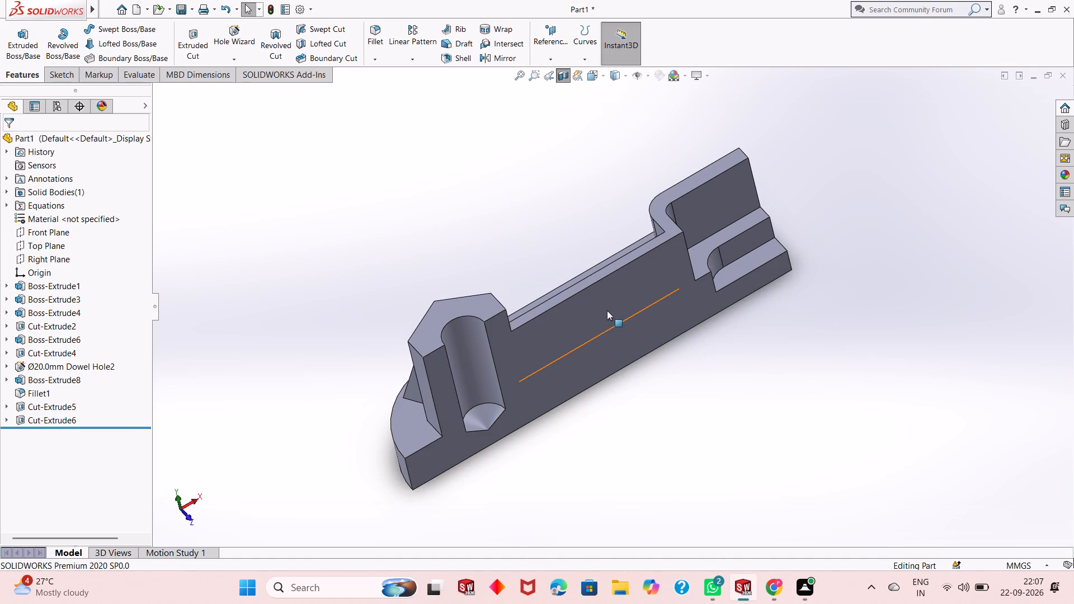
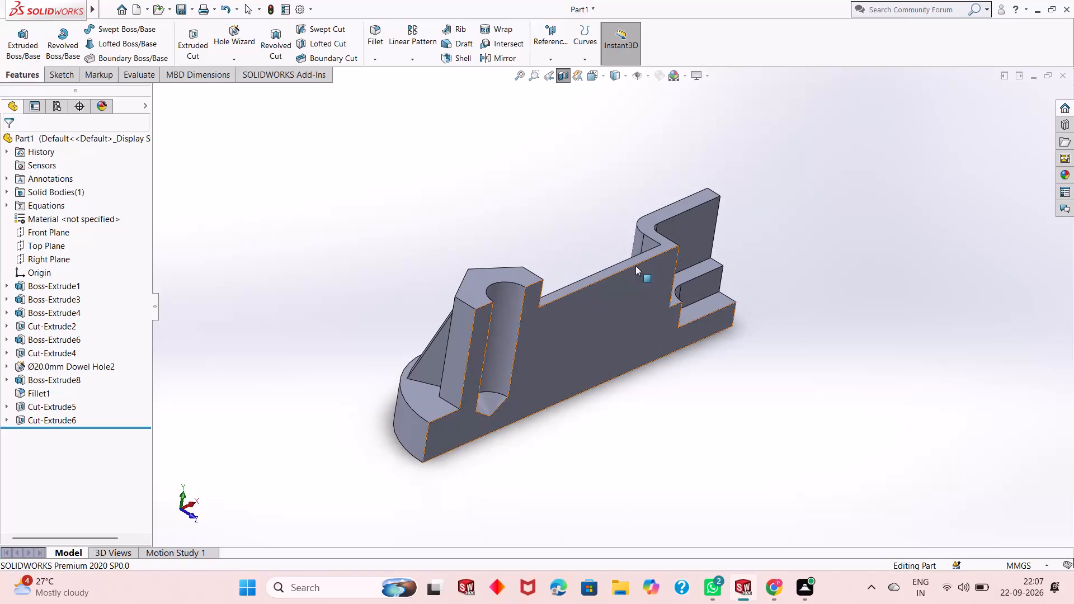
Examine the sectioned part from oblique and near-frontal angles, checking the dowel hole's conical bottom, the block pocket and the U-shaped slot.
middle_click_drag(650, 333, 651, 275)
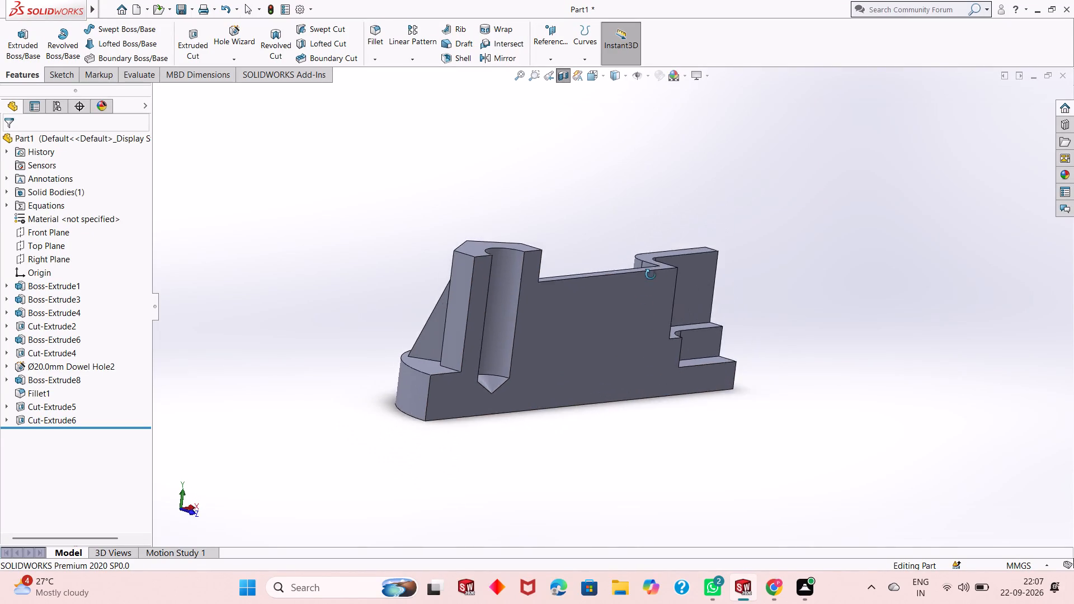
middle_click_drag(651, 275, 605, 285)
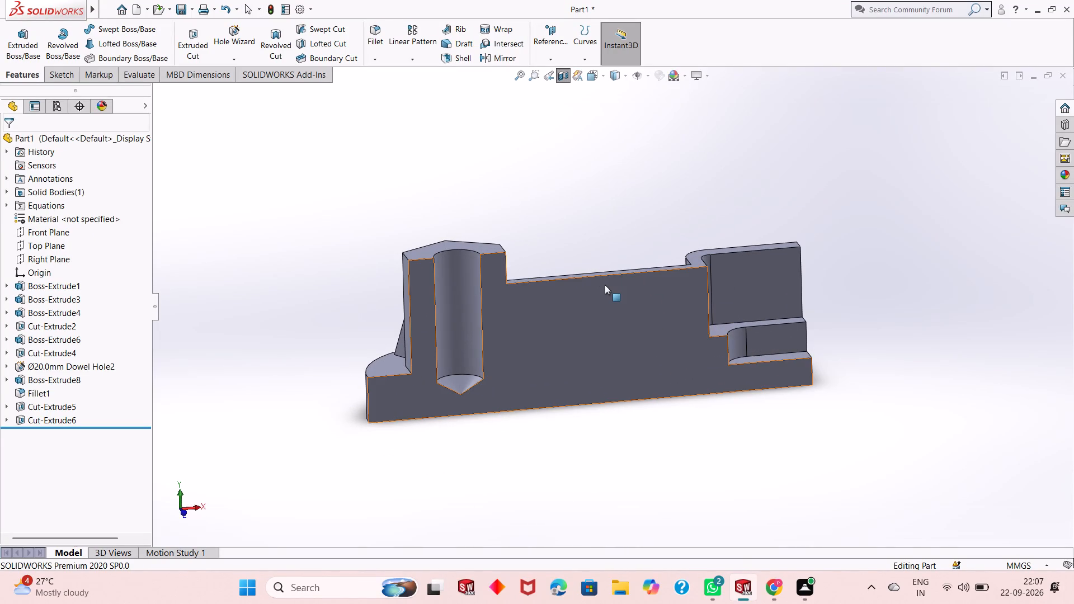
middle_click_drag(614, 332, 612, 328)
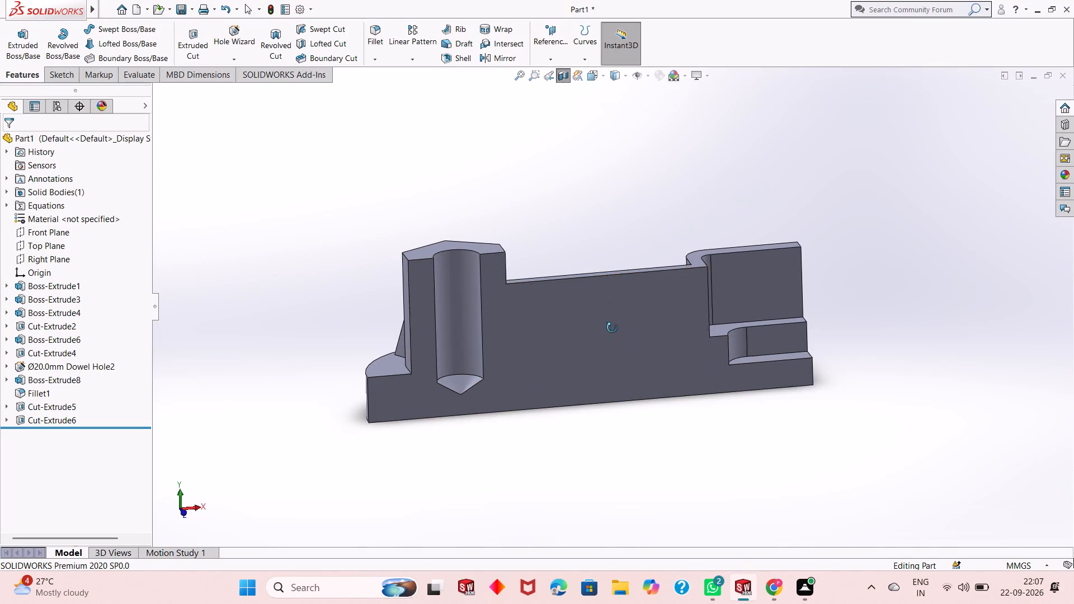
middle_click_drag(612, 328, 577, 274)
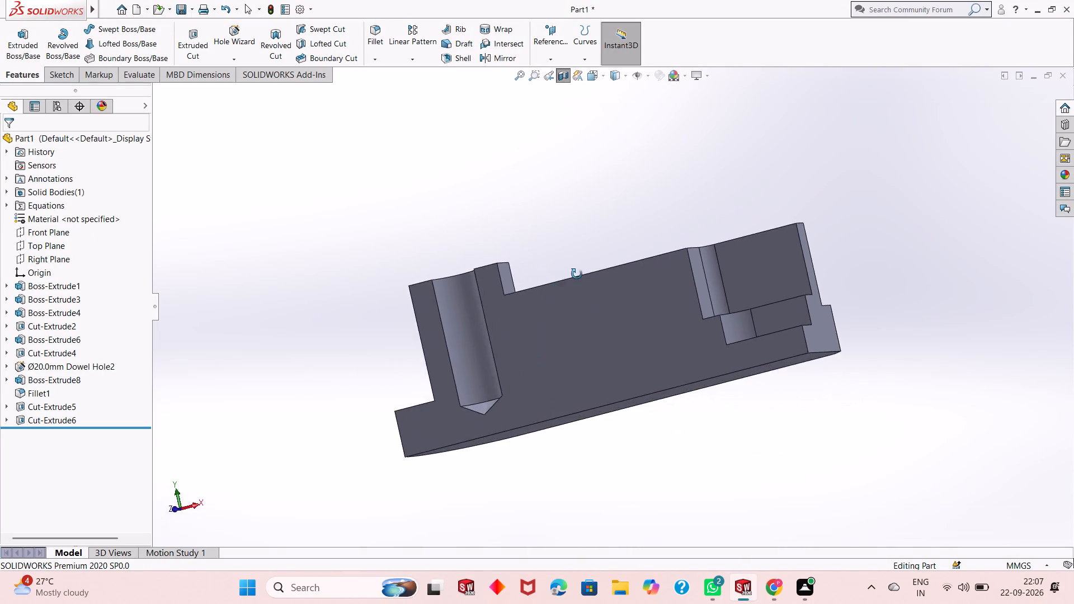
middle_click_drag(577, 274, 607, 300)
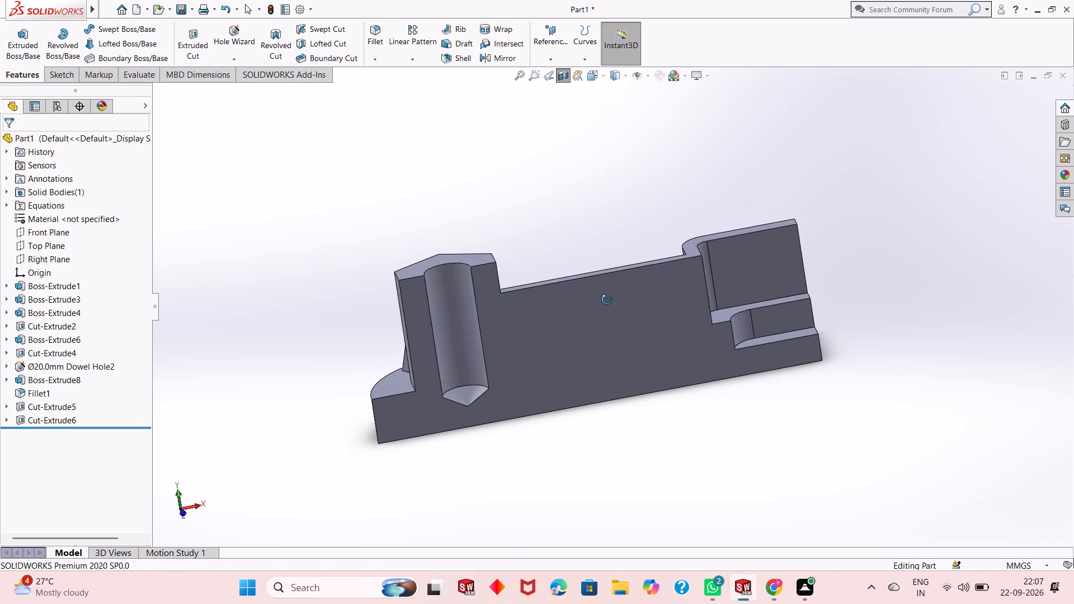
middle_click_drag(607, 300, 525, 331)
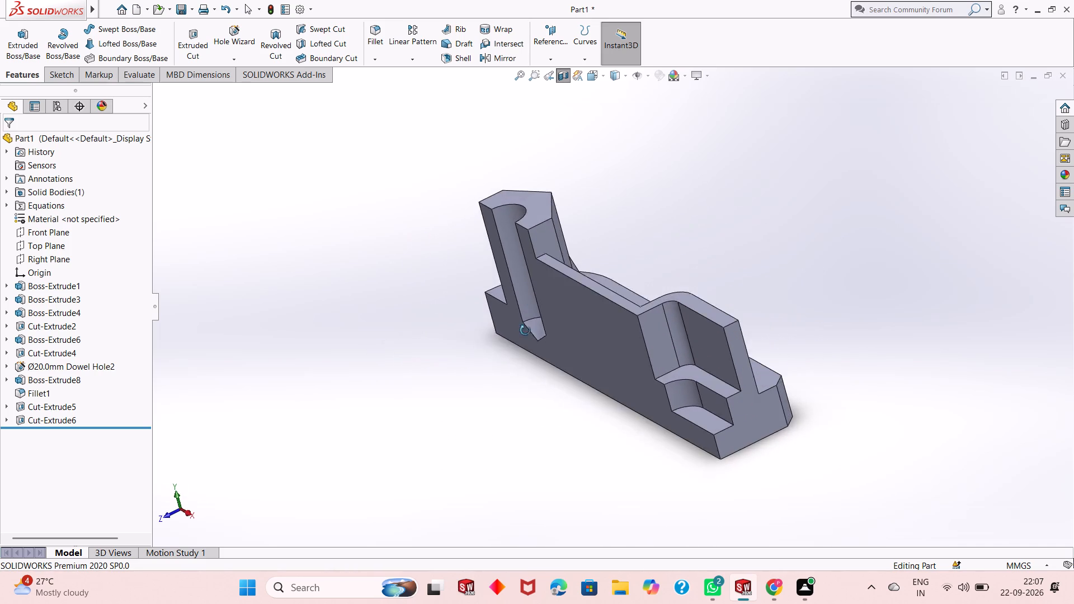
middle_click_drag(525, 331, 622, 264)
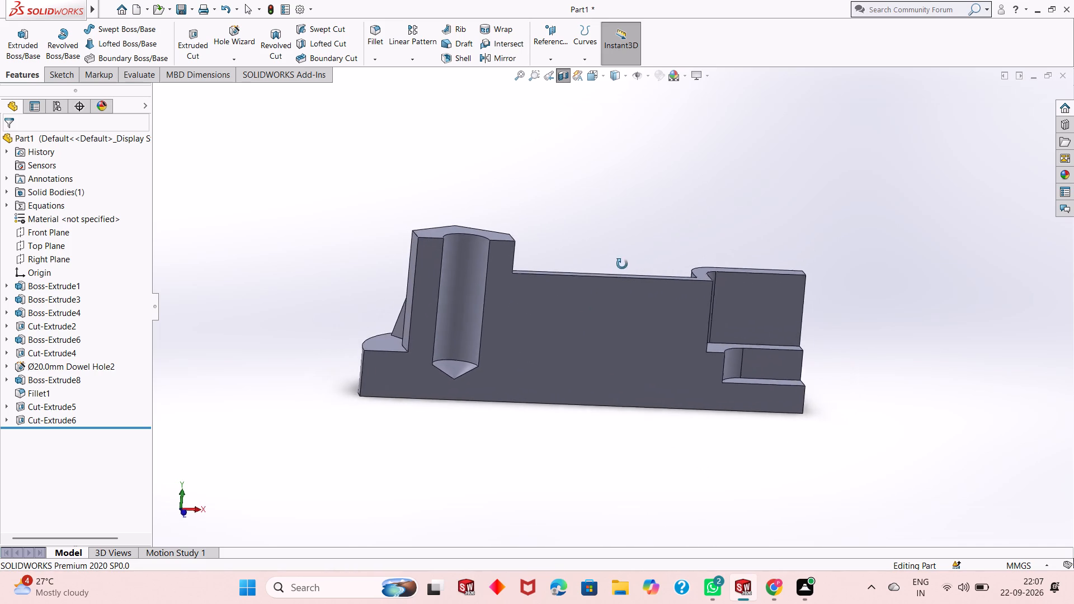
middle_click_drag(622, 264, 632, 256)
scroll(654, 249, "up", 1)
scroll(621, 273, "down", 2)
middle_click_drag(609, 341, 585, 338)
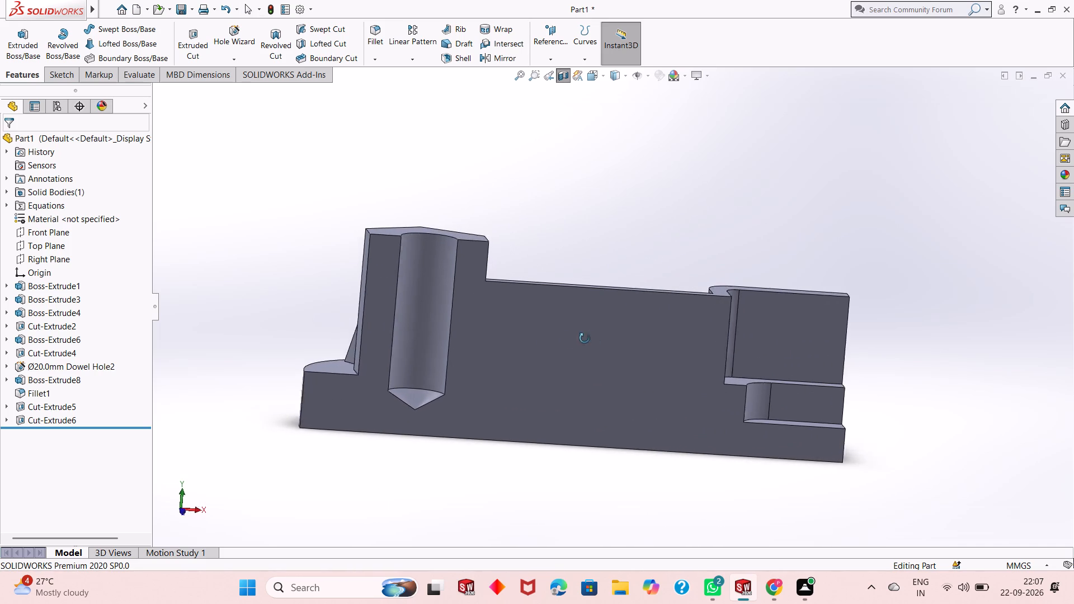
middle_click_drag(585, 338, 559, 342)
scroll(557, 342, "up", 2)
middle_click_drag(632, 325, 582, 353)
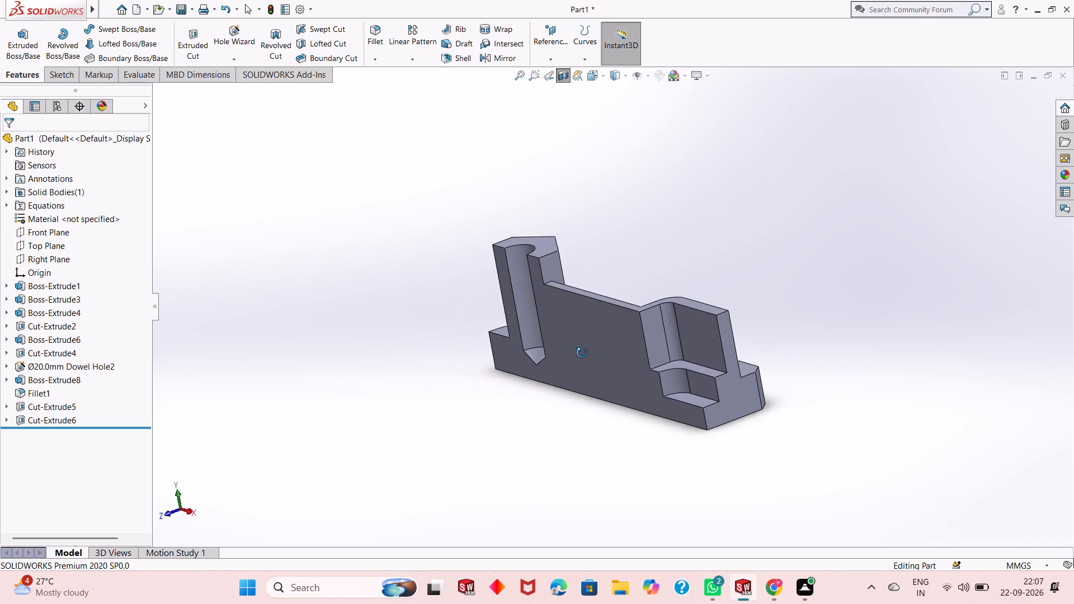
middle_click_drag(582, 353, 697, 287)
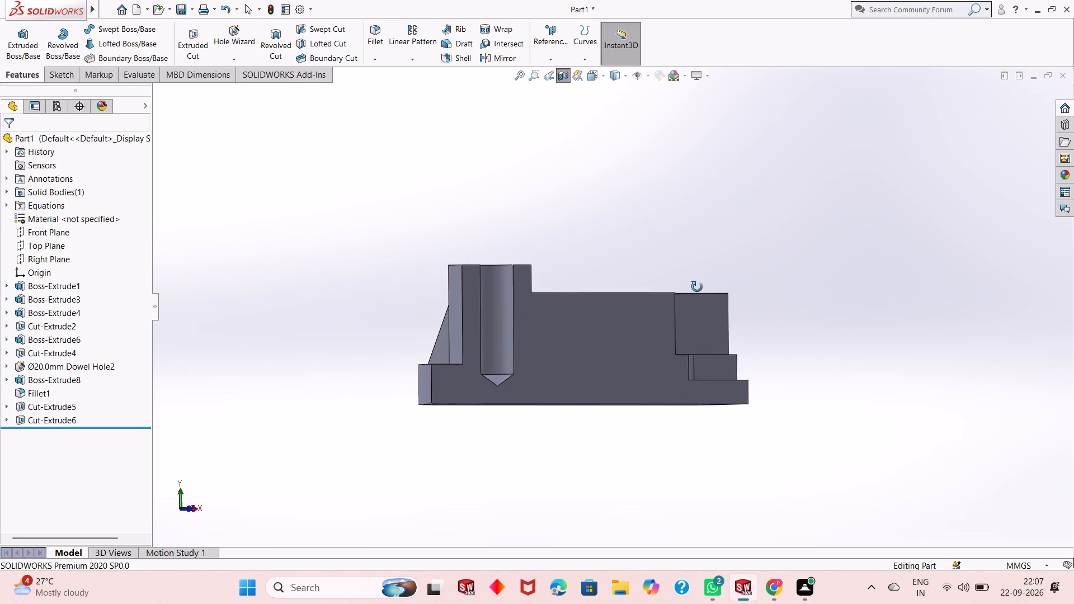
middle_click_drag(697, 287, 730, 319)
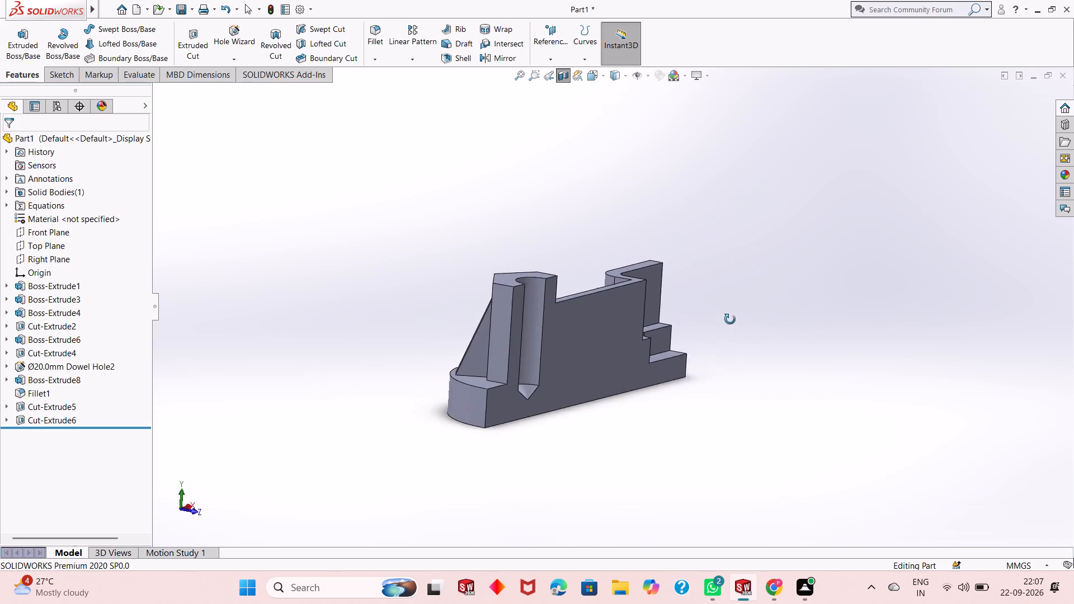
middle_click_drag(730, 319, 625, 355)
scroll(684, 361, "down", 2)
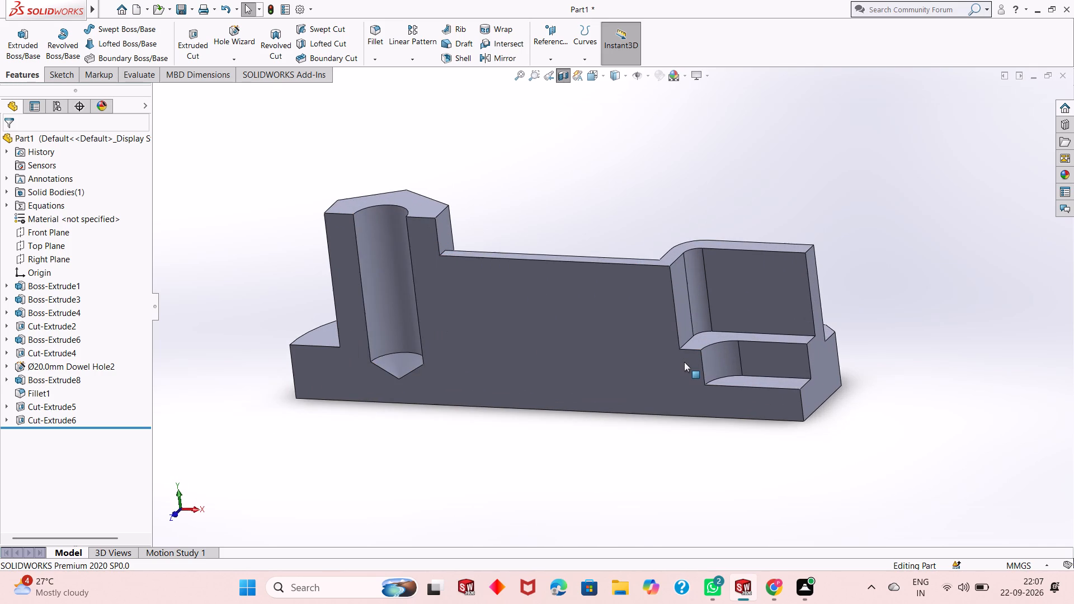
middle_click_drag(684, 362, 715, 322)
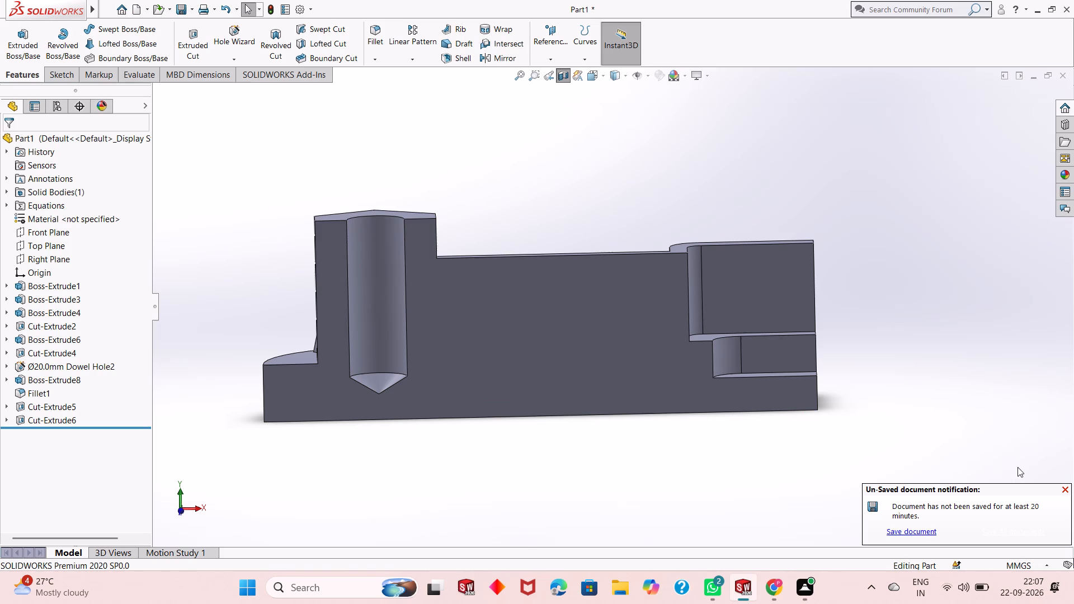
left_click(1061, 489)
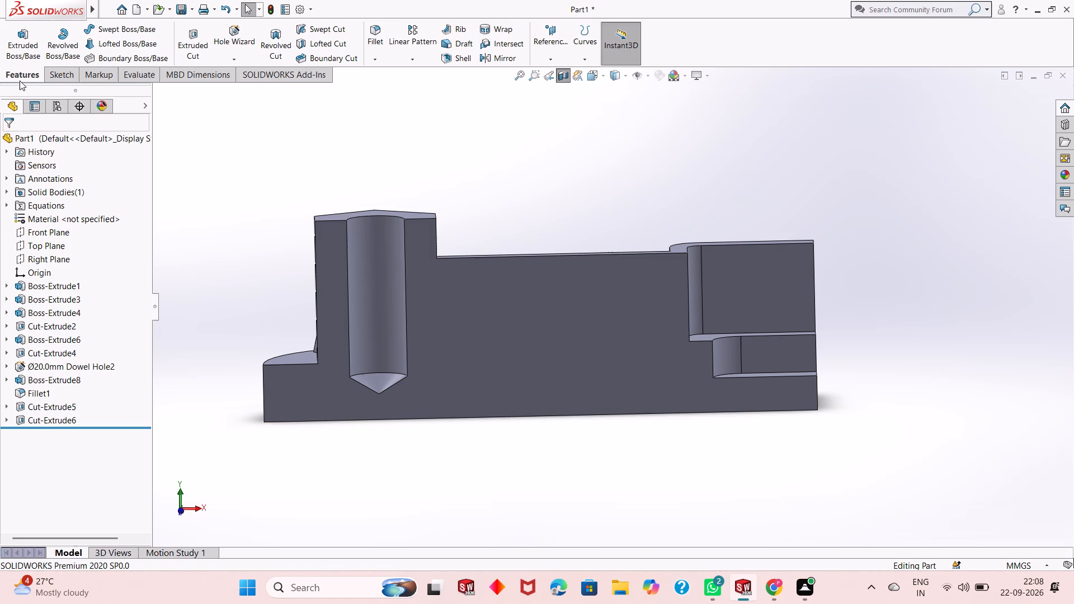
Examine the section again from several angles and squarely face-on, comparing the hole, strip, pocket and slot profiles.
left_click(68, 77)
scroll(552, 322, "up", 1)
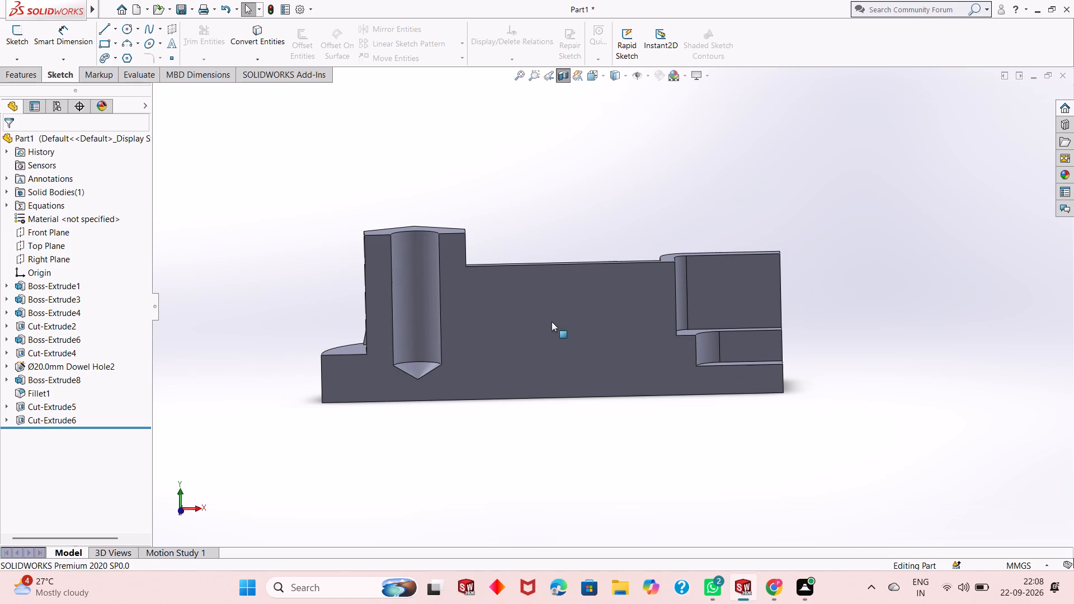
scroll(563, 241, "down", 1)
scroll(580, 368, "up", 1)
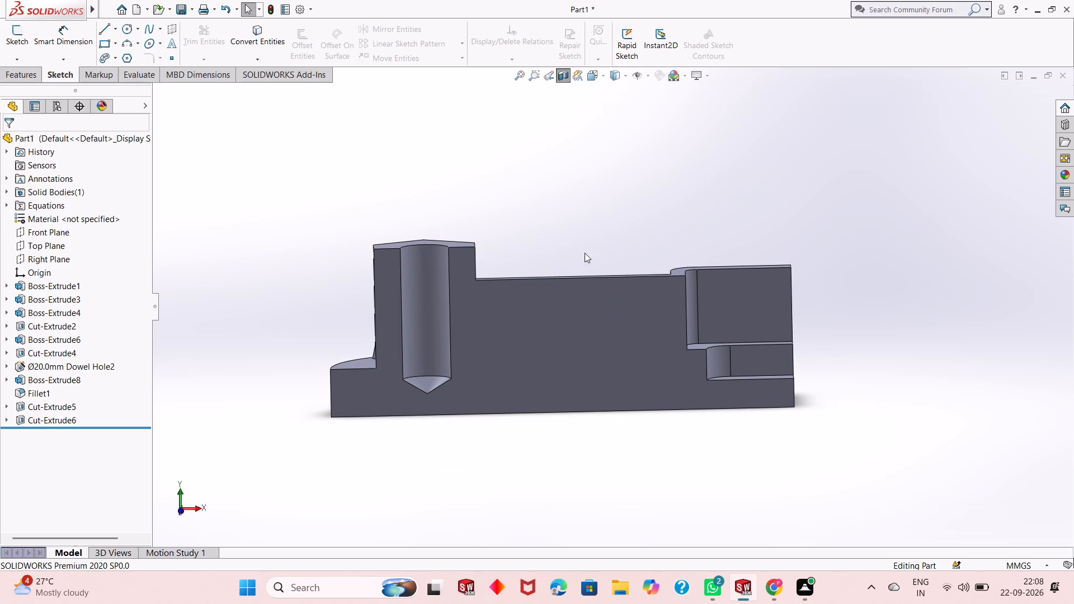
scroll(737, 337, "down", 1)
scroll(561, 363, "up", 1)
middle_click_drag(560, 357, 493, 427)
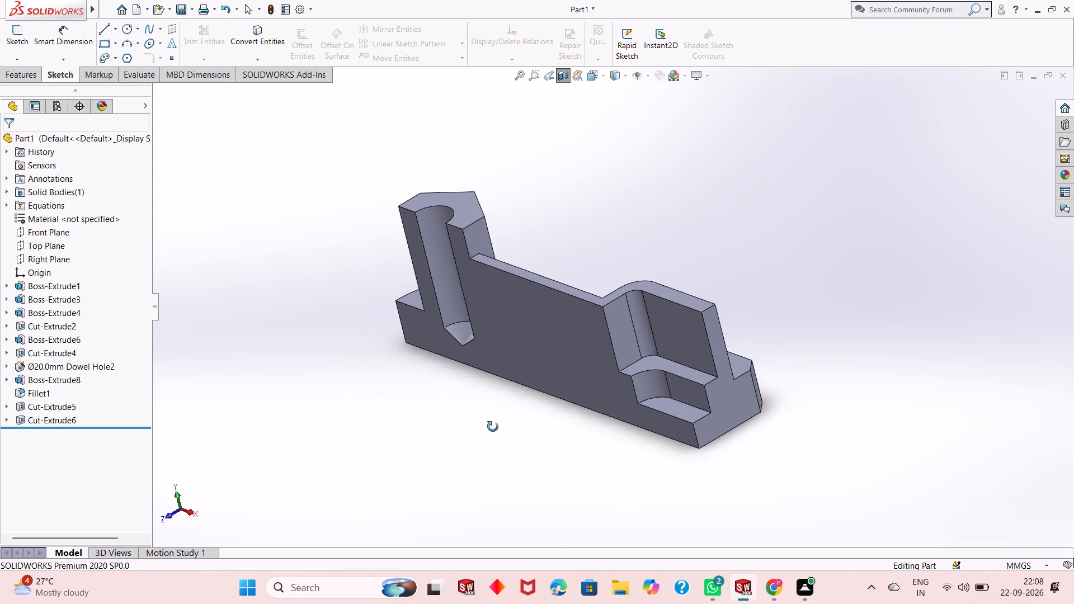
middle_click_drag(493, 427, 582, 347)
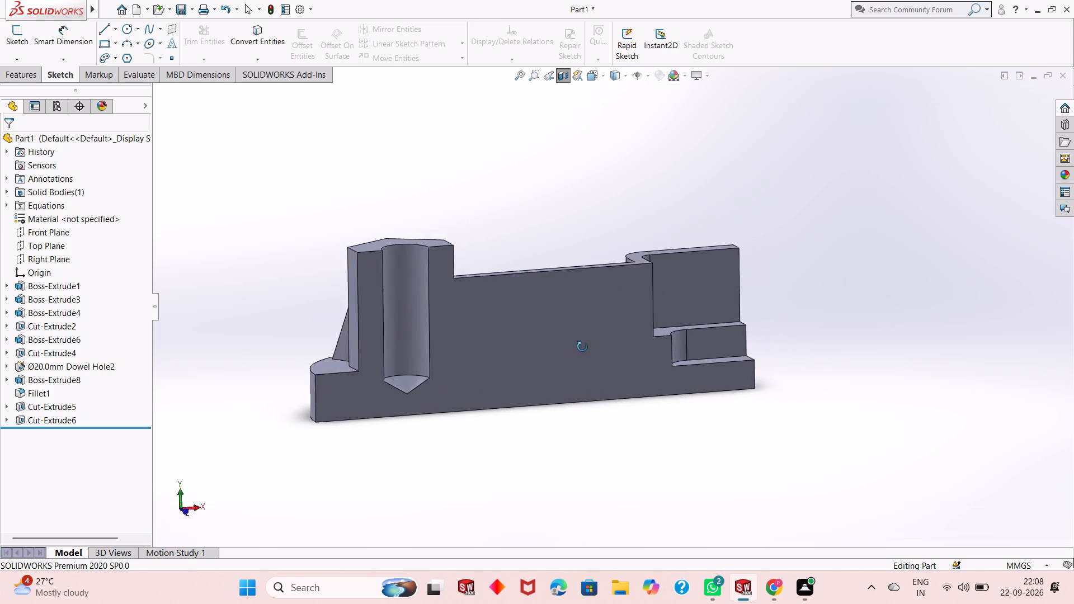
middle_click_drag(582, 347, 489, 426)
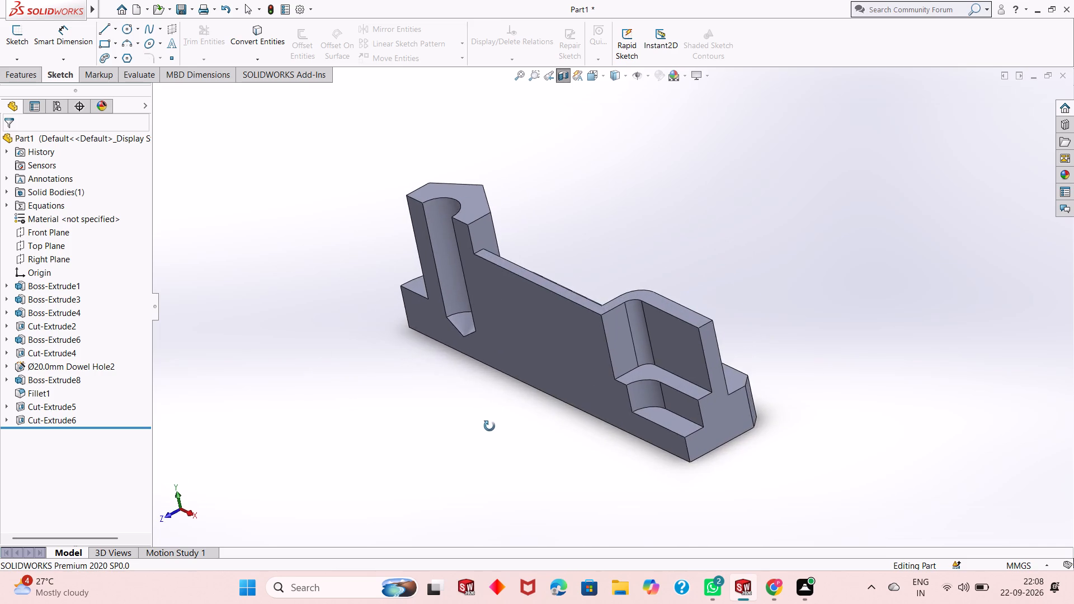
middle_click_drag(489, 426, 652, 332)
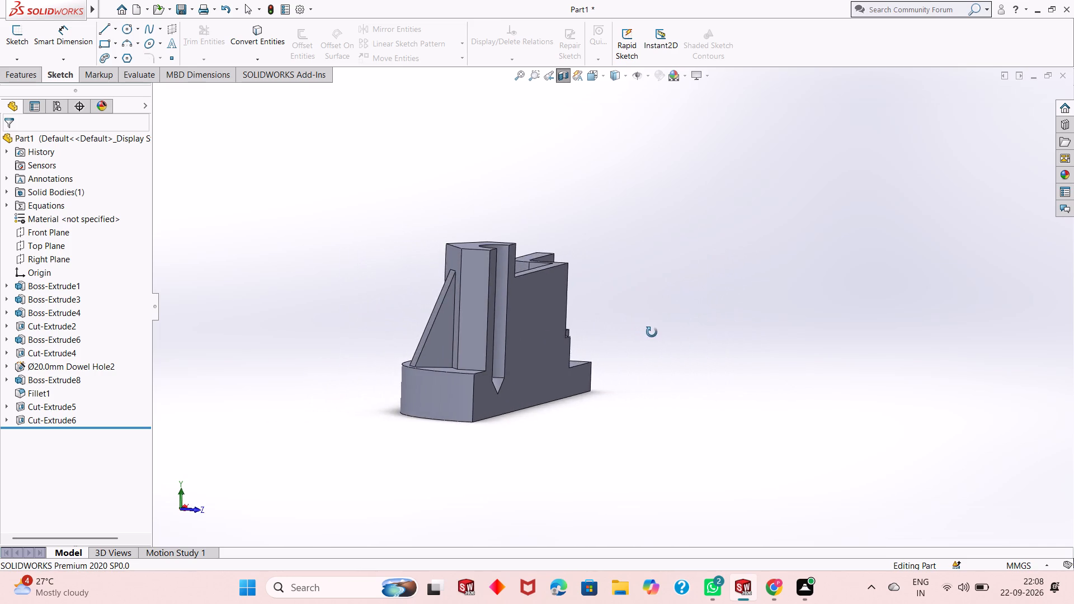
middle_click_drag(652, 332, 565, 366)
middle_click_drag(565, 366, 606, 349)
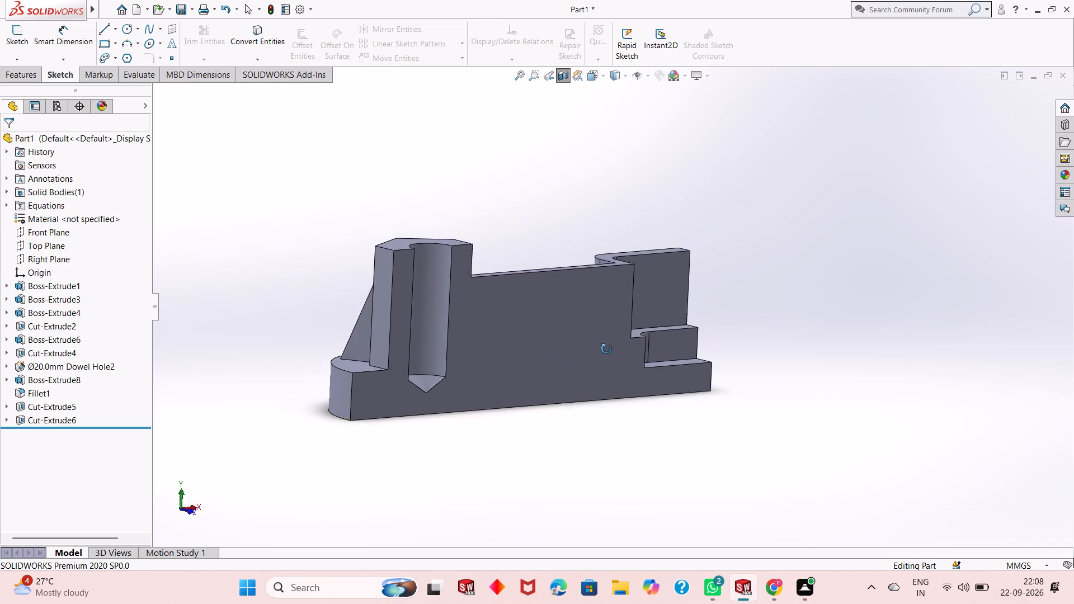
middle_click_drag(606, 349, 560, 360)
scroll(557, 323, "down", 1)
middle_click_drag(532, 356, 534, 332)
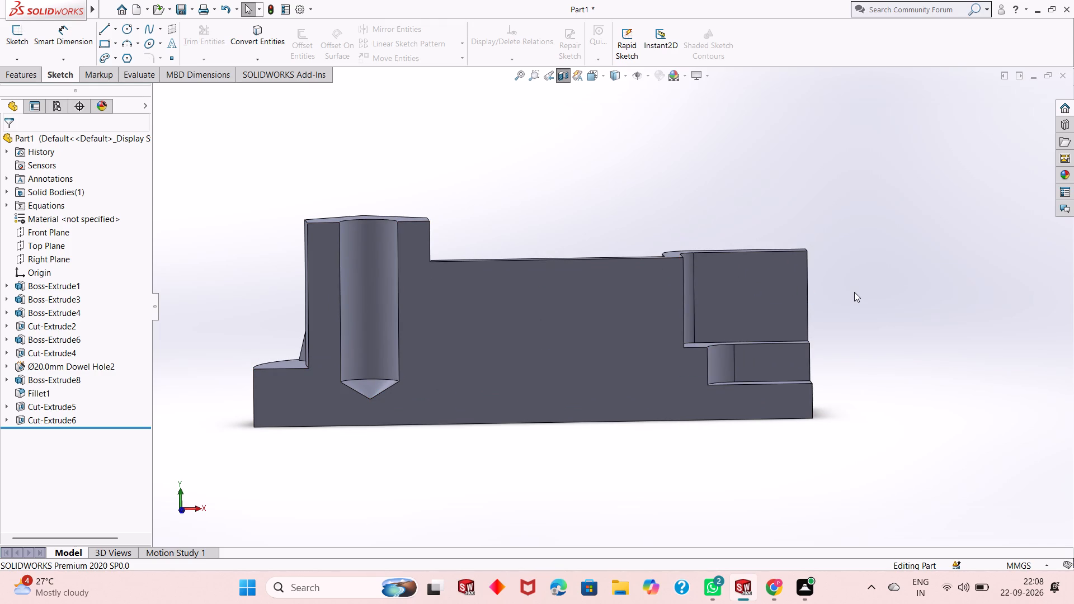
key("ctrl+8")
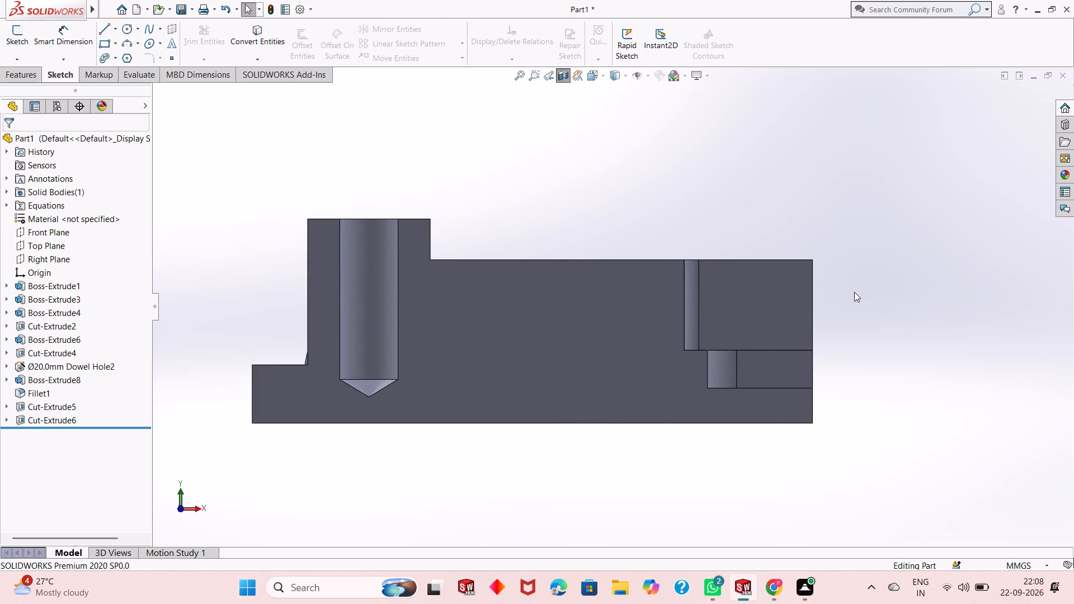
key("Escape")
scroll(588, 368, "up", 1)
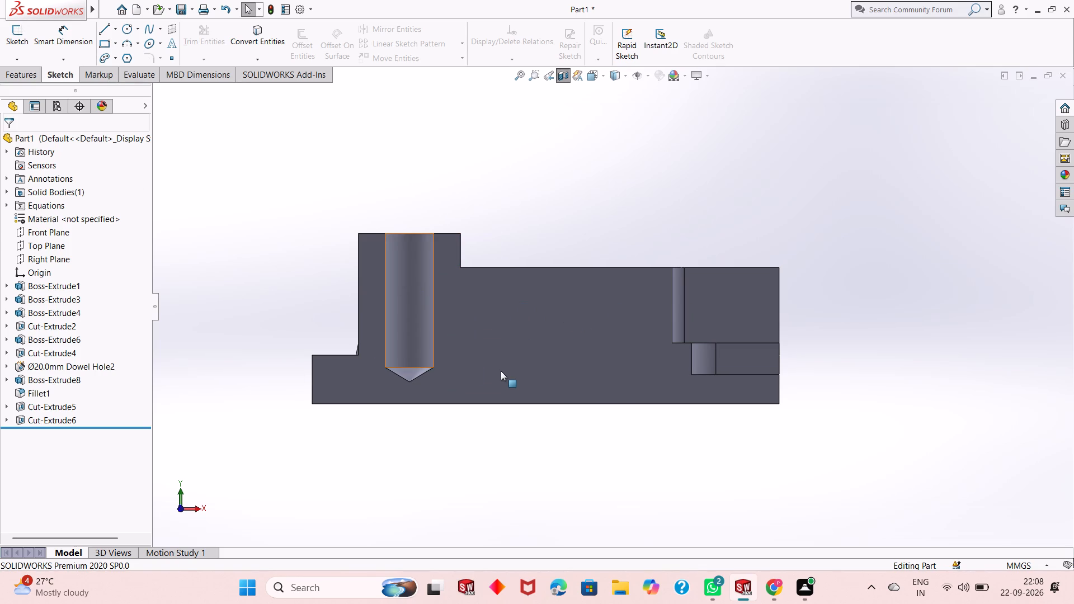
Turn off the section view of the part.
middle_click_drag(512, 371, 475, 437)
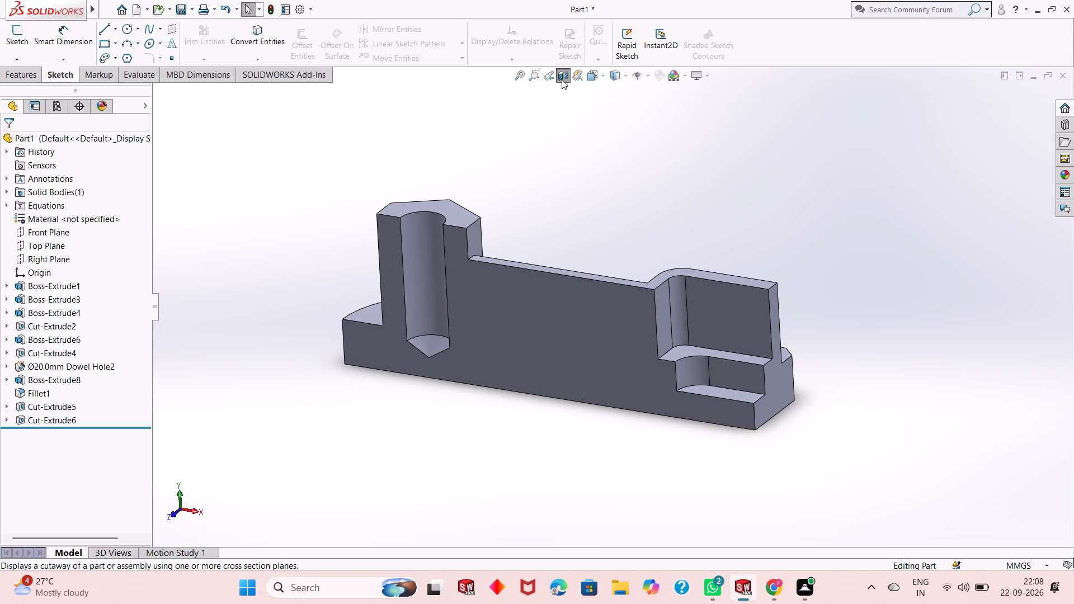
left_click(563, 79)
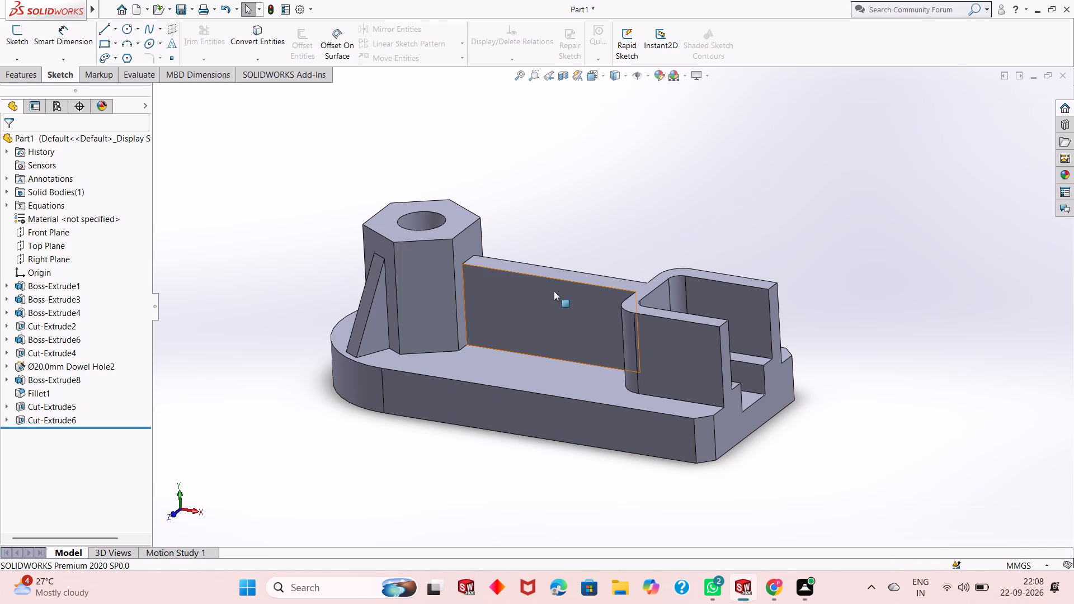
Examine the complete part from above, the sides and the open block end, checking the boss, ribs, strip and pocketed block.
scroll(564, 217, "up", 1)
middle_click_drag(564, 217, 540, 347)
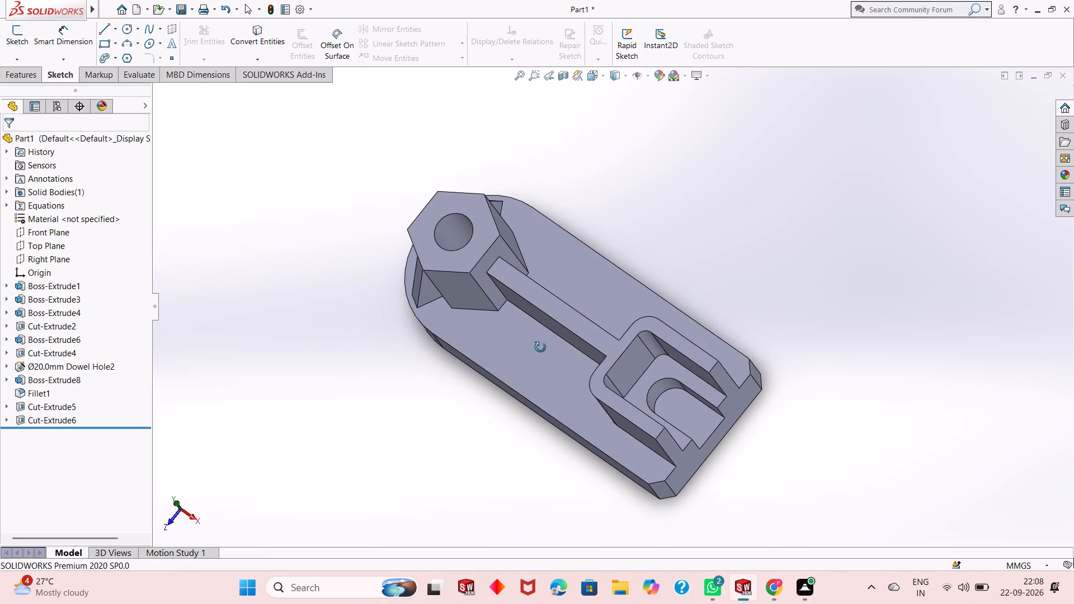
middle_click_drag(540, 347, 624, 154)
scroll(550, 241, "down", 1)
middle_click_drag(567, 323, 567, 323)
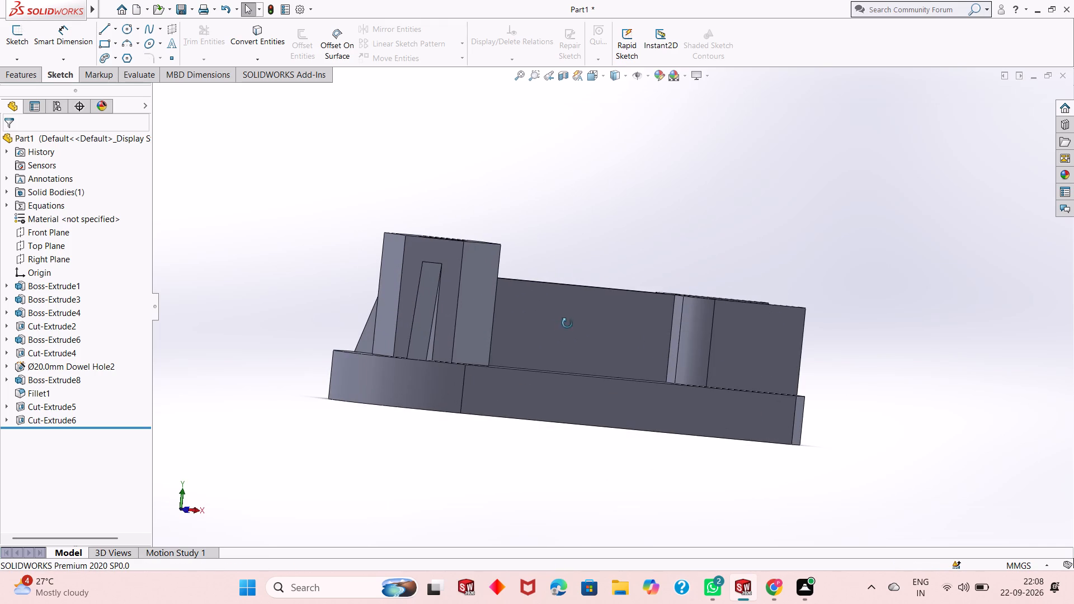
middle_click_drag(567, 323, 525, 438)
scroll(543, 327, "up", 1)
middle_click_drag(560, 326, 566, 381)
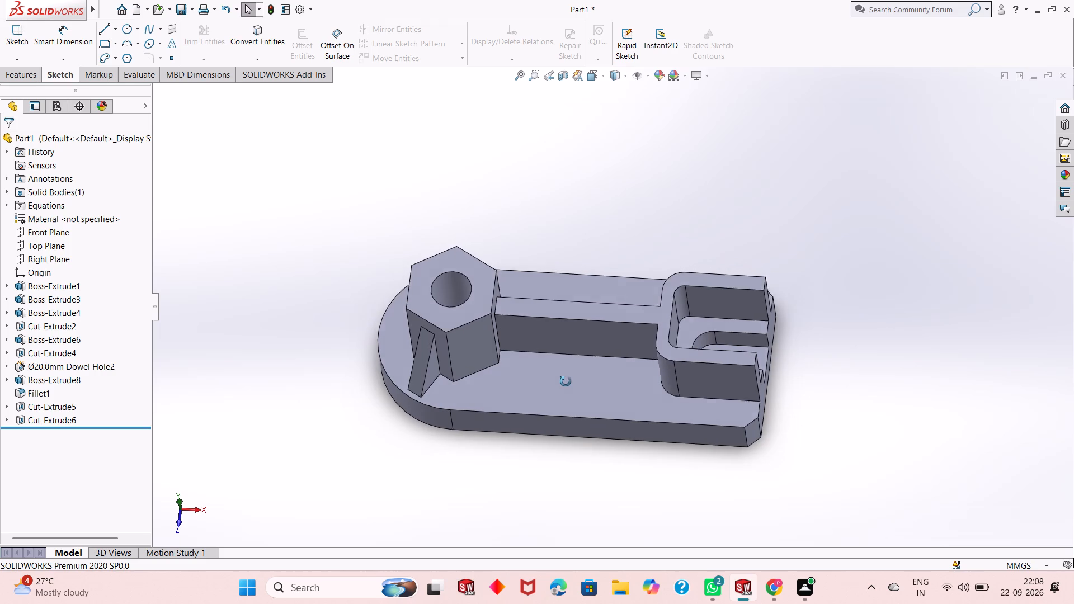
middle_click_drag(566, 381, 566, 413)
scroll(579, 359, "down", 1)
scroll(579, 359, "up", 1)
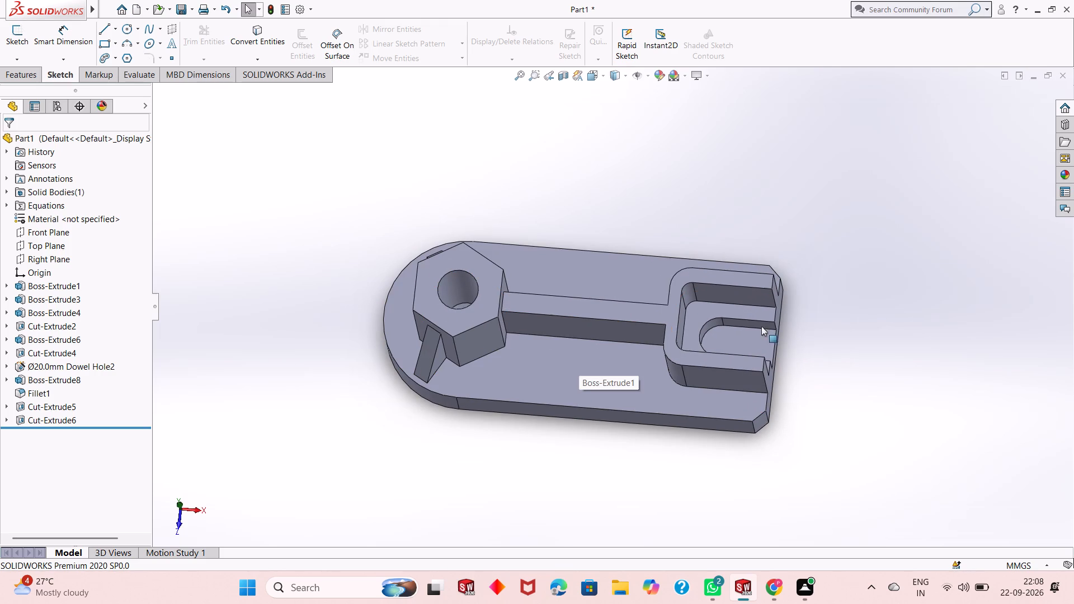
middle_click_drag(564, 424, 564, 425)
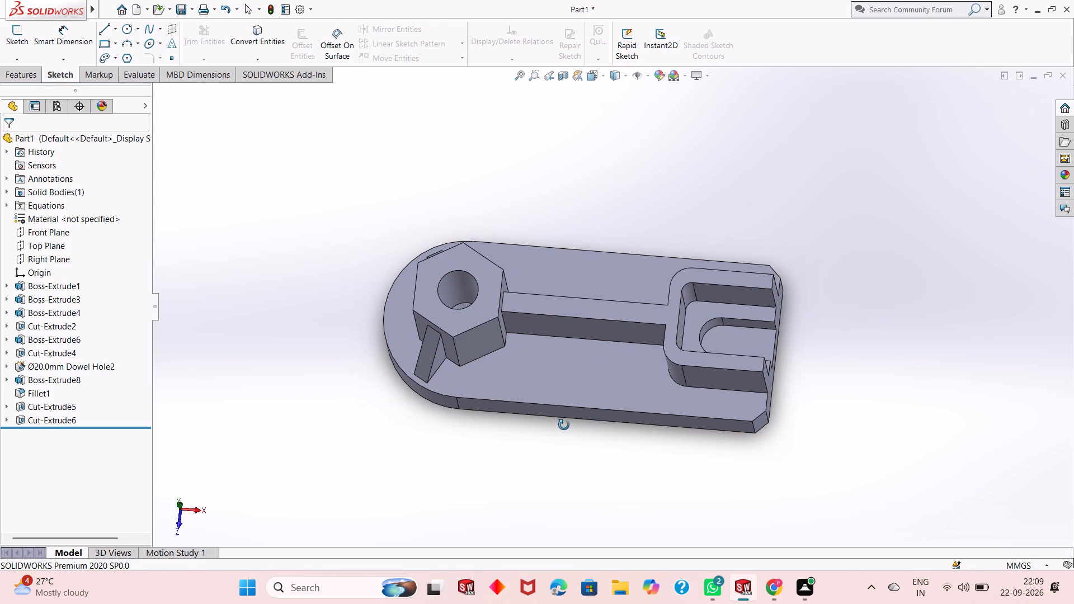
middle_click_drag(564, 425, 497, 249)
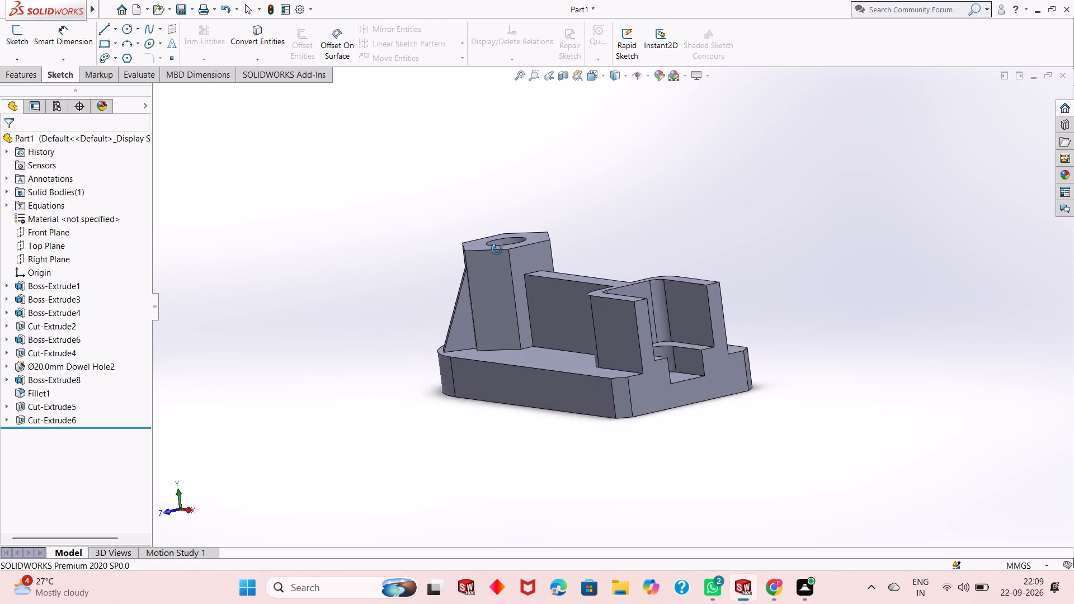
middle_click_drag(497, 249, 620, 251)
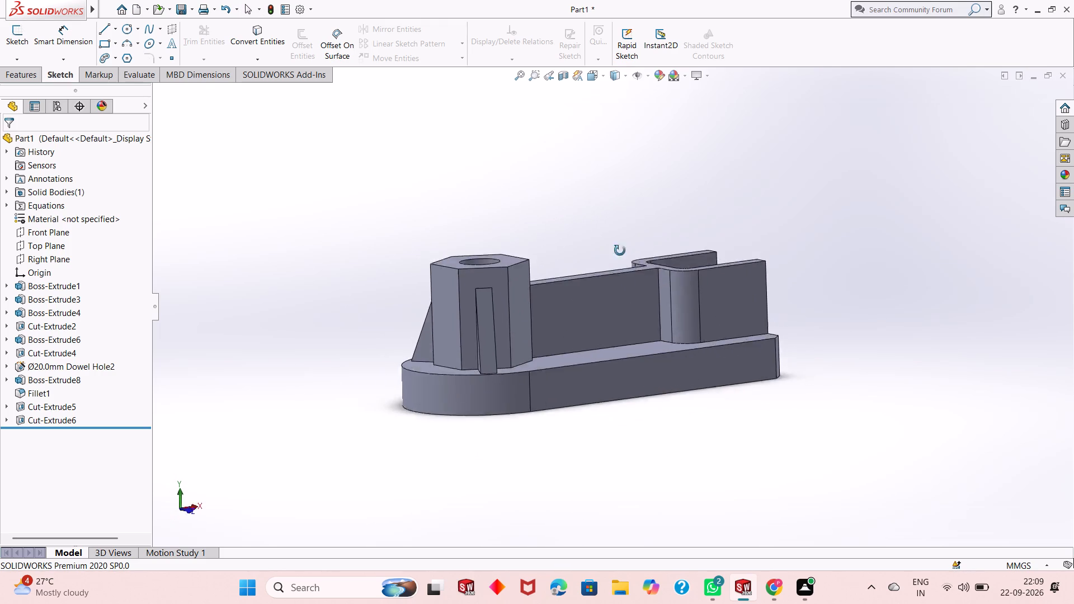
middle_click_drag(620, 251, 590, 265)
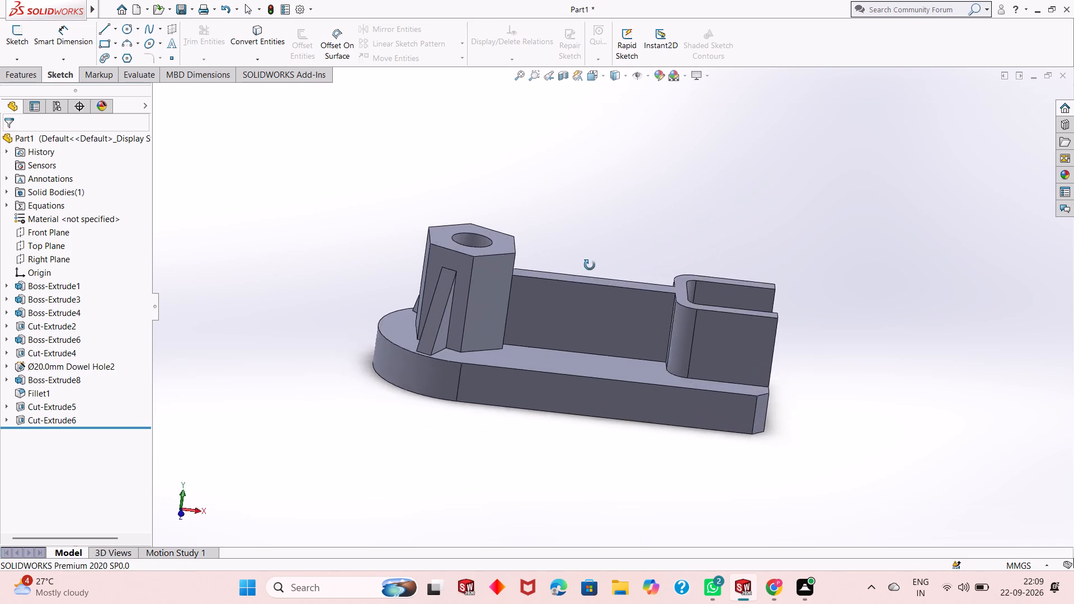
Examine the complete part from above and along its long side, comparing the boss, ribs, strip and pocketed block.
middle_click_drag(590, 265, 575, 426)
scroll(604, 292, "down", 1)
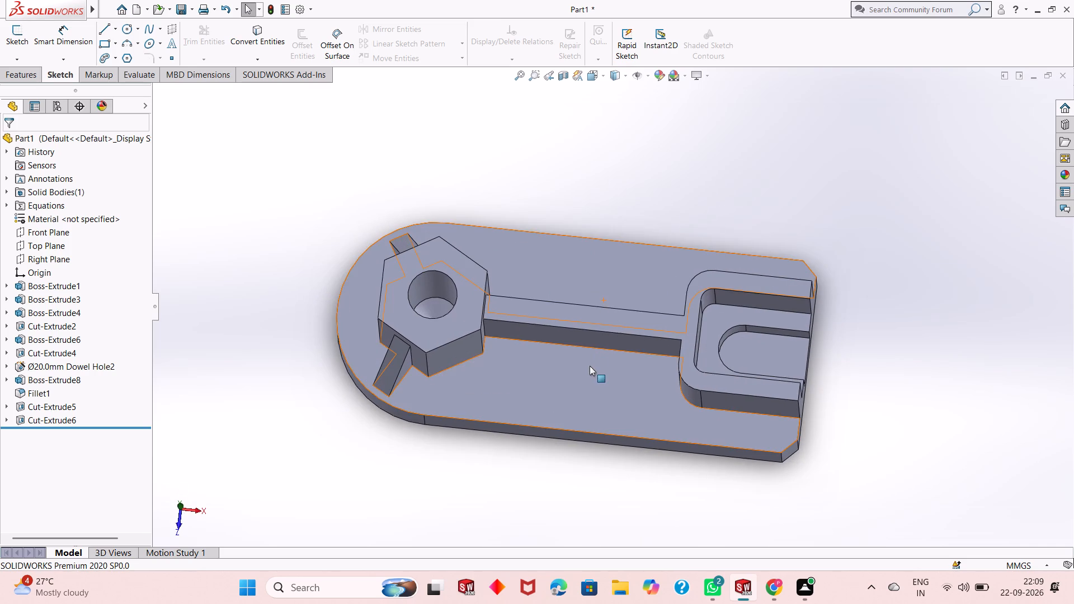
middle_click_drag(590, 367, 619, 258)
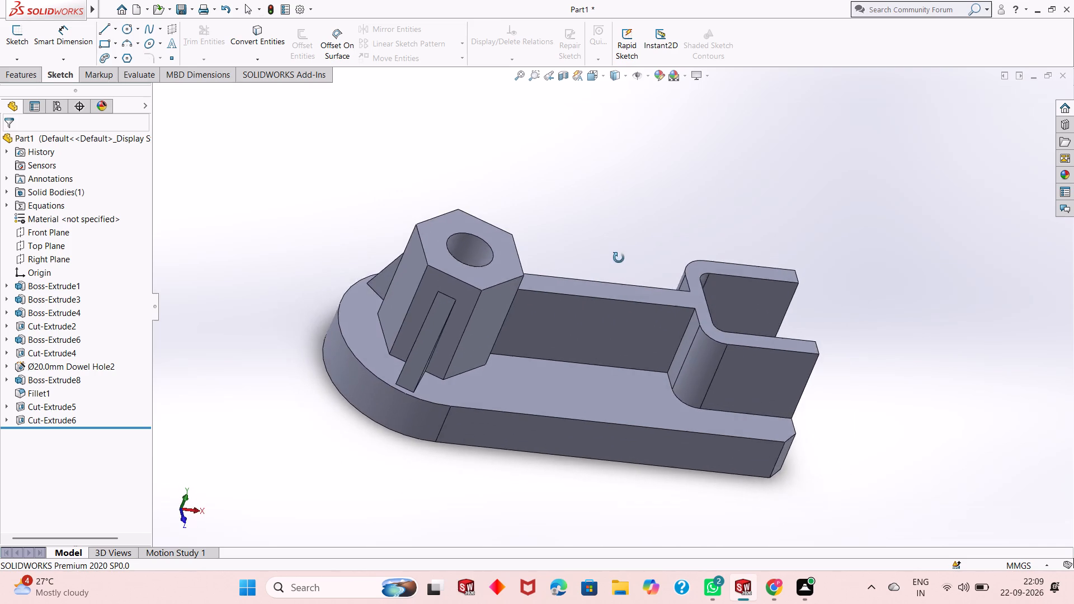
middle_click_drag(619, 258, 571, 235)
middle_click_drag(571, 341, 573, 277)
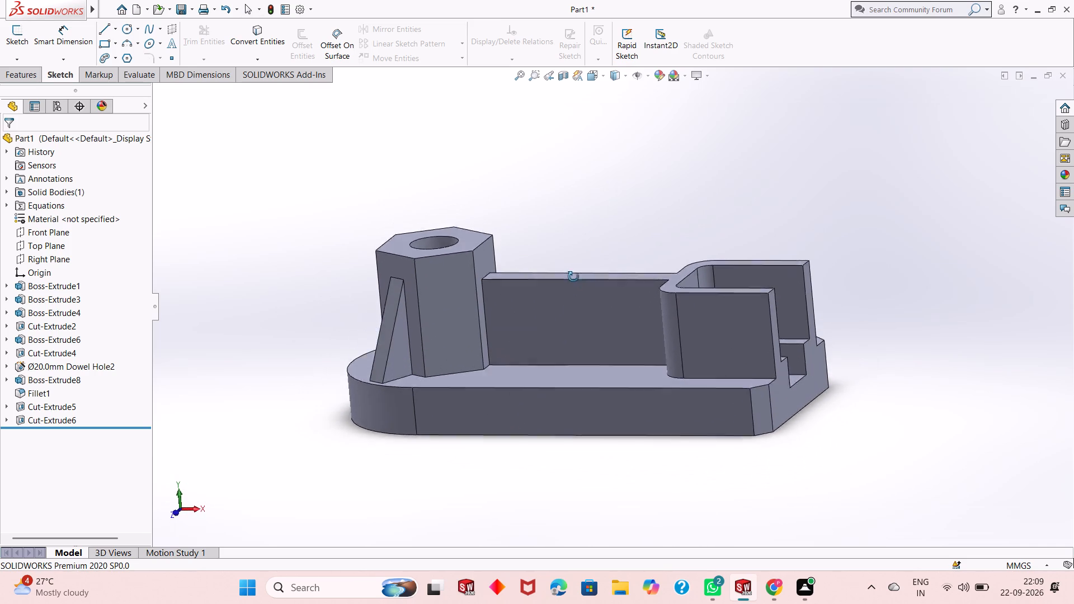
middle_click_drag(573, 277, 600, 254)
middle_click_drag(589, 248, 569, 410)
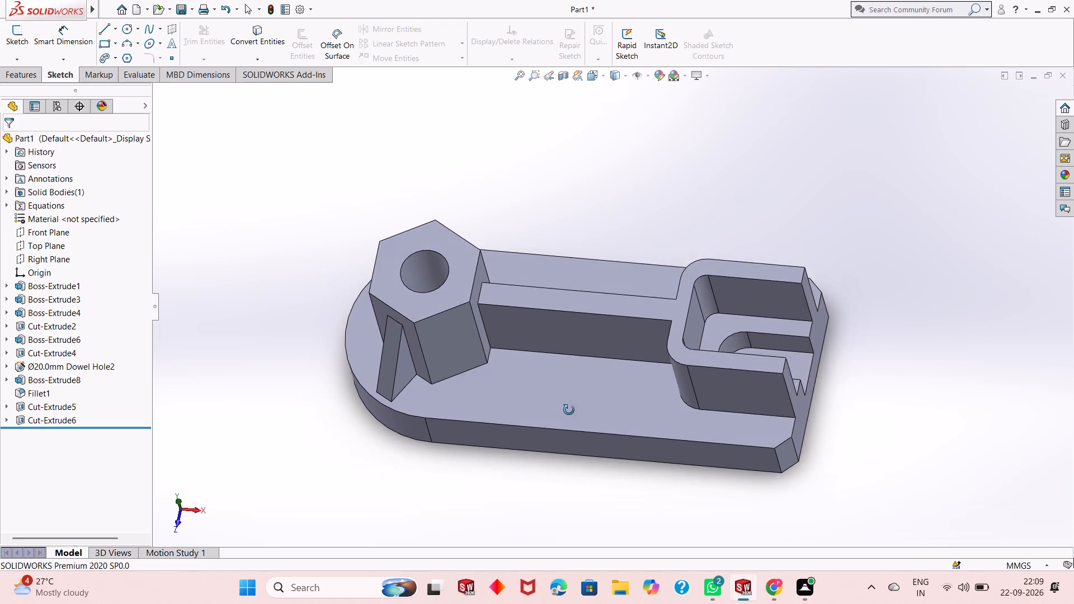
middle_click_drag(569, 410, 569, 426)
middle_click_drag(606, 239, 593, 329)
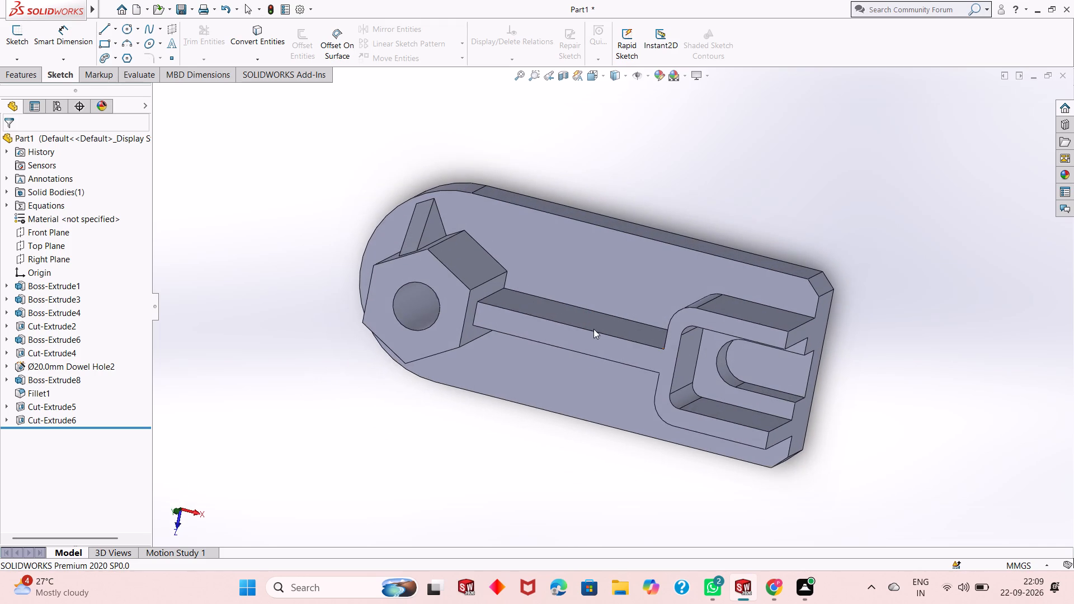
scroll(582, 349, "down", 2)
middle_click_drag(582, 349, 595, 207)
scroll(595, 206, "up", 1)
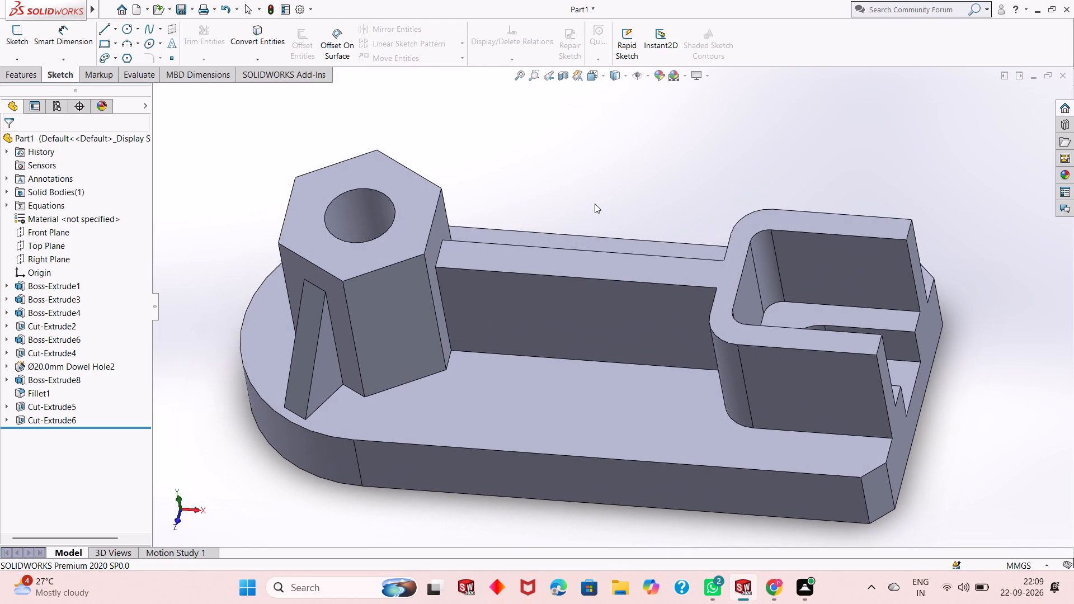
middle_click_drag(613, 377, 633, 255)
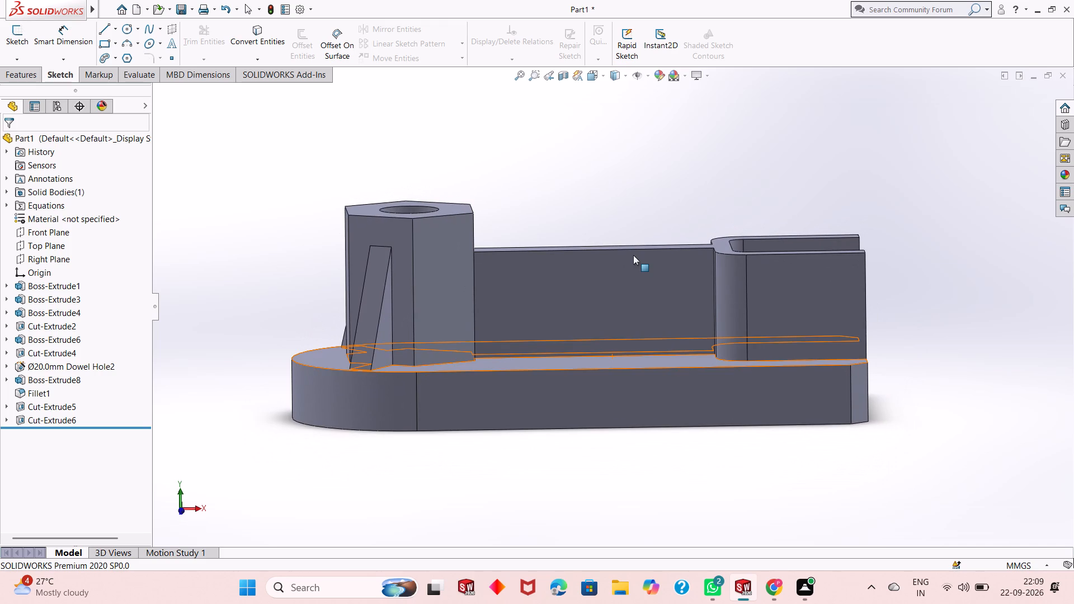
scroll(574, 207, "down", 1)
scroll(593, 256, "up", 2)
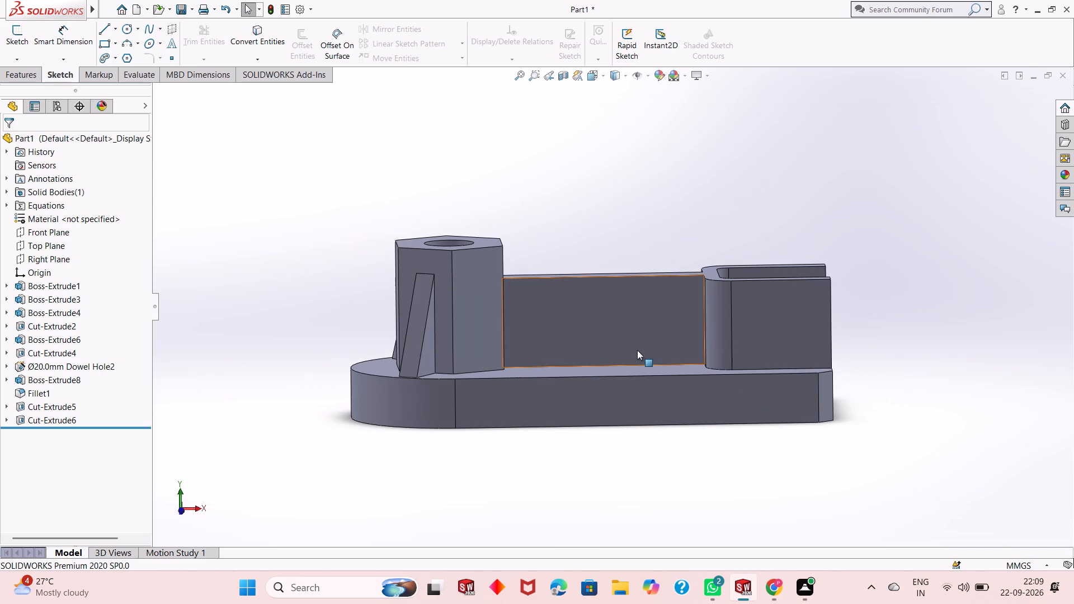
middle_click_drag(637, 350, 642, 350)
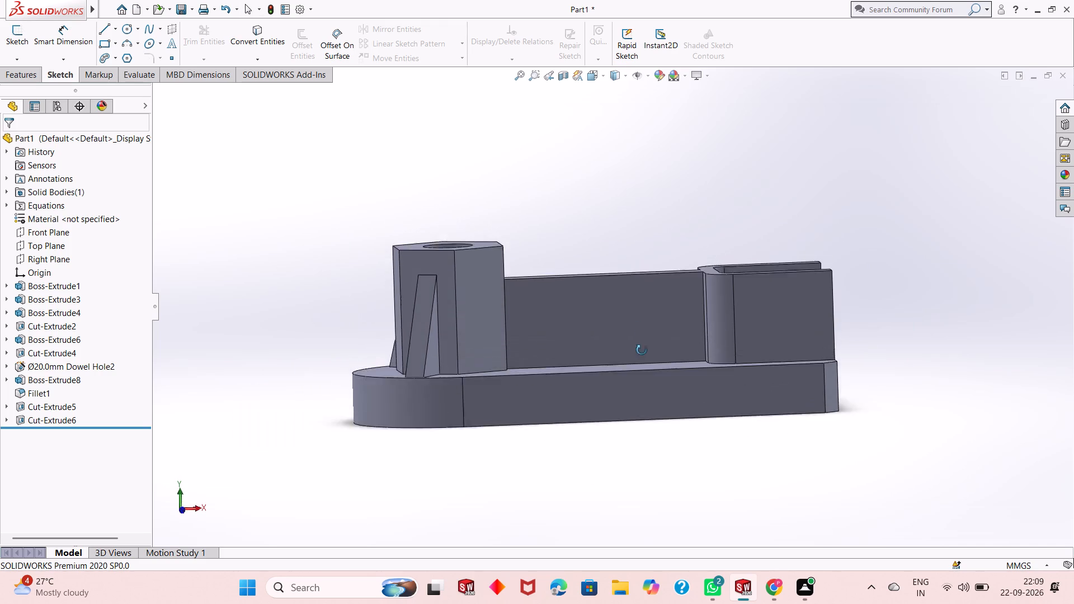
middle_click_drag(642, 350, 644, 396)
scroll(644, 396, "up", 1)
middle_click_drag(651, 252, 632, 402)
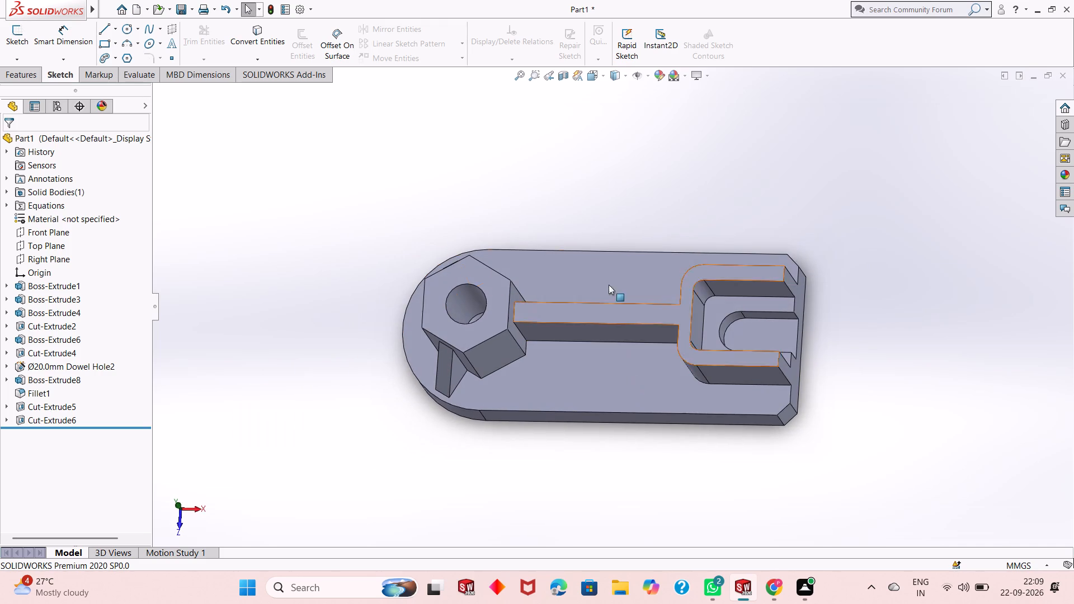
middle_click_drag(598, 248, 591, 305)
scroll(591, 306, "down", 3)
scroll(591, 306, "up", 1)
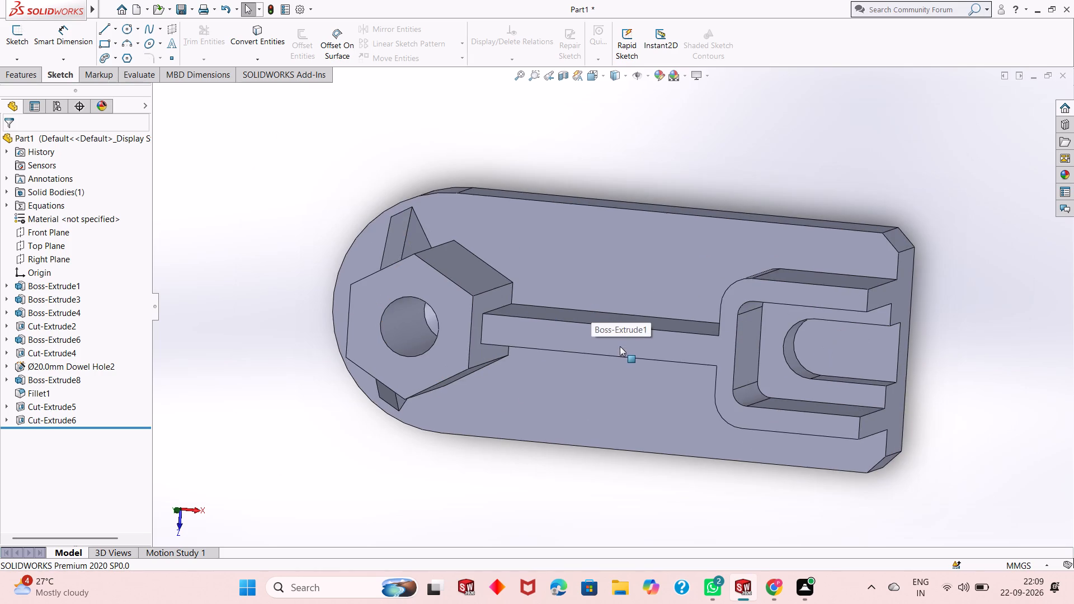
scroll(620, 348, "up", 1)
middle_click_drag(620, 348, 637, 247)
middle_click_drag(642, 371, 648, 317)
scroll(648, 316, "up", 1)
middle_click_drag(695, 376, 694, 372)
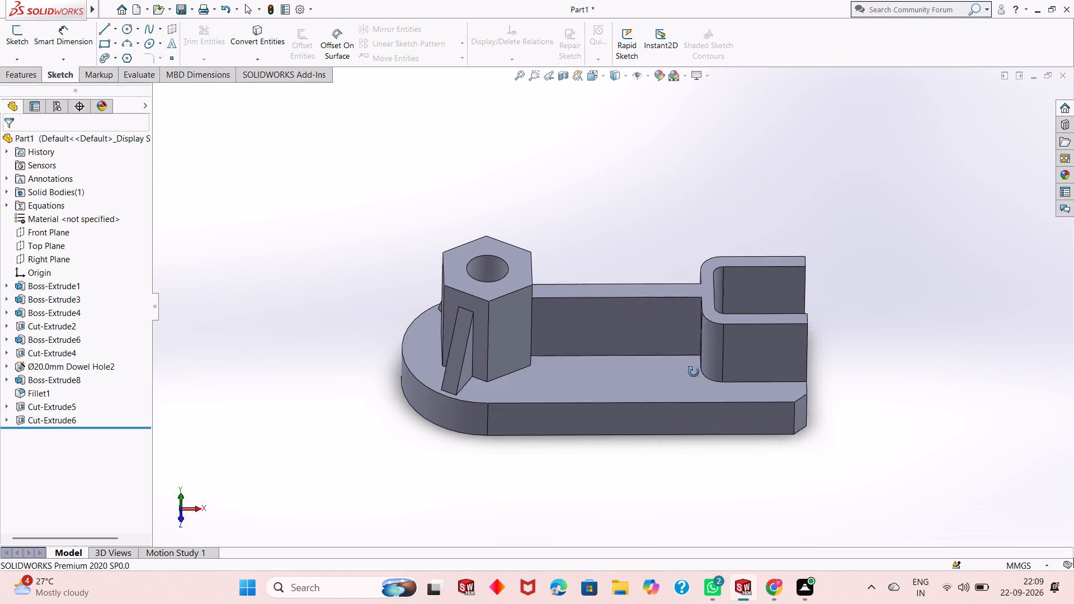
Examine the part from the open block end, the rounded boss end and the underside, checking the pocket, slot and ribs.
middle_click_drag(694, 372, 606, 360)
scroll(606, 360, "up", 1)
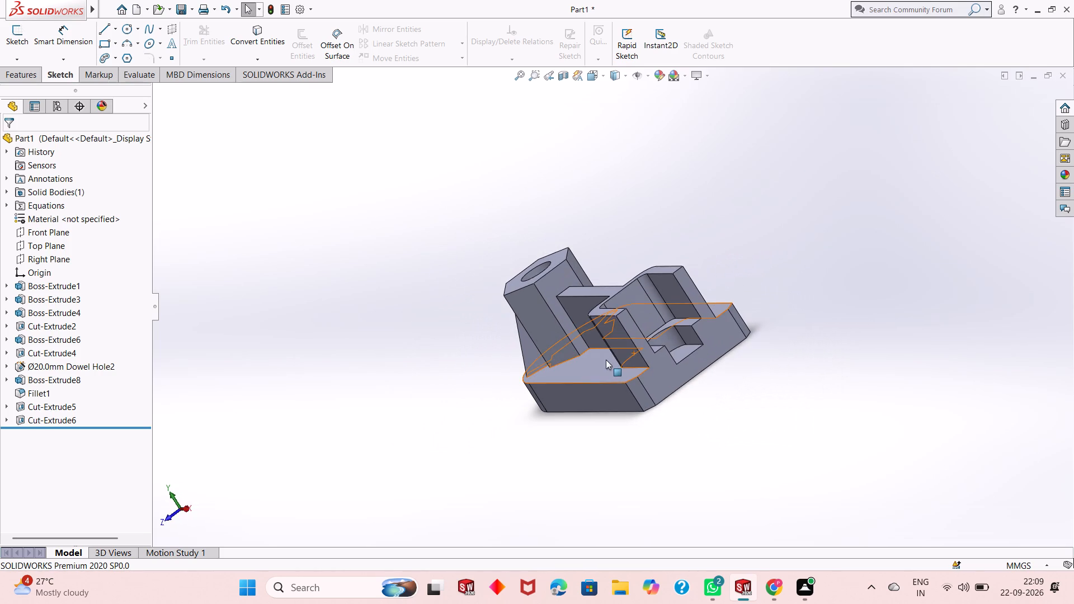
scroll(610, 358, "down", 2)
scroll(625, 188, "down", 1)
middle_click_drag(609, 273, 609, 275)
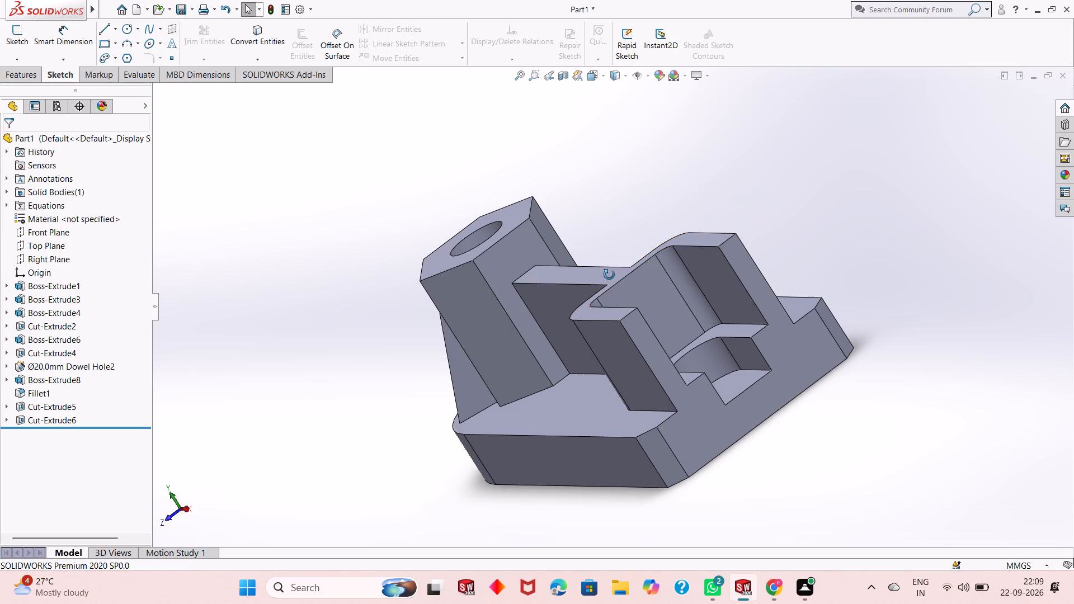
middle_click_drag(609, 275, 742, 210)
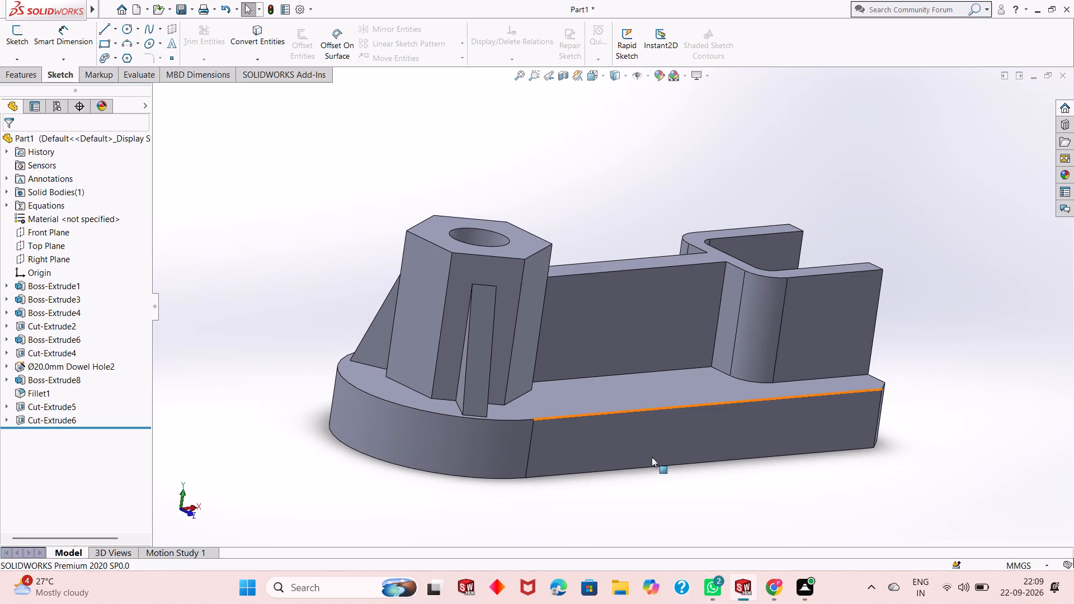
middle_click_drag(644, 479, 652, 337)
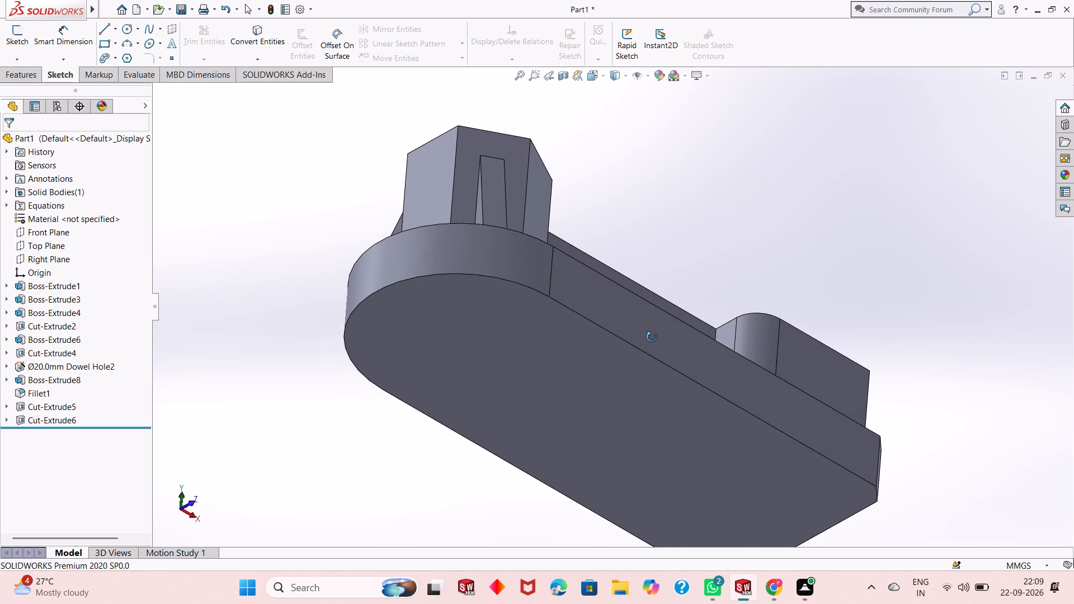
middle_click_drag(652, 337, 544, 437)
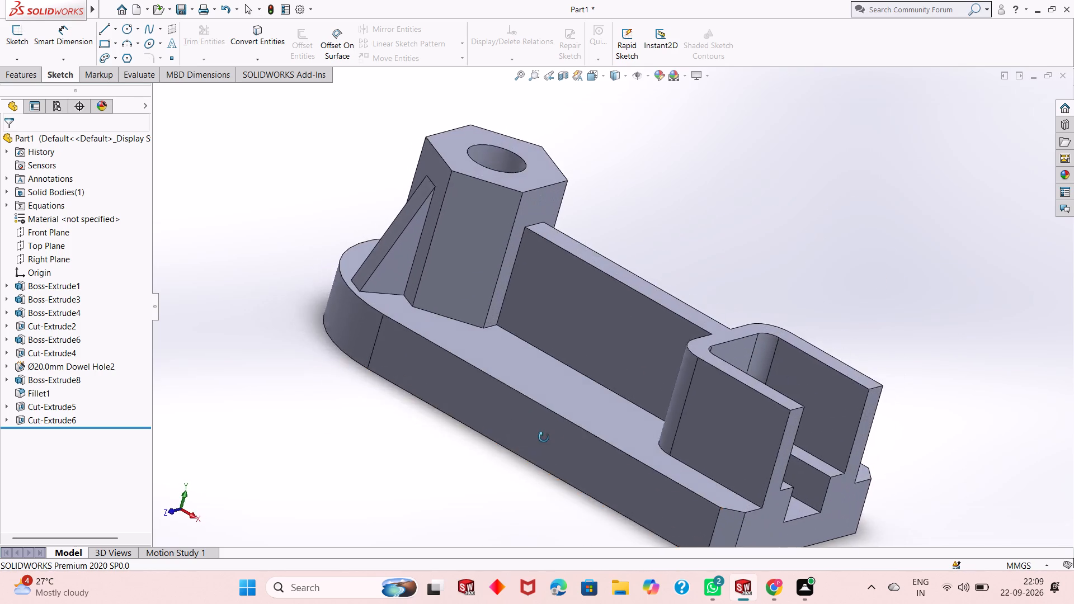
middle_click_drag(544, 437, 545, 435)
middle_click_drag(537, 442, 510, 459)
scroll(549, 347, "down", 2)
scroll(549, 347, "up", 4)
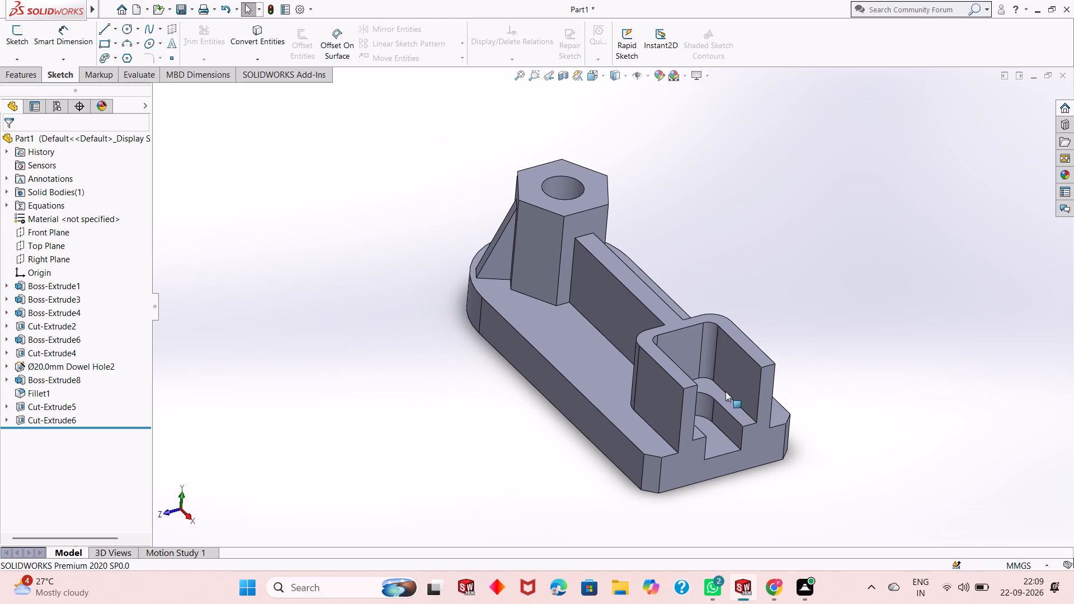
middle_click_drag(806, 414, 802, 350)
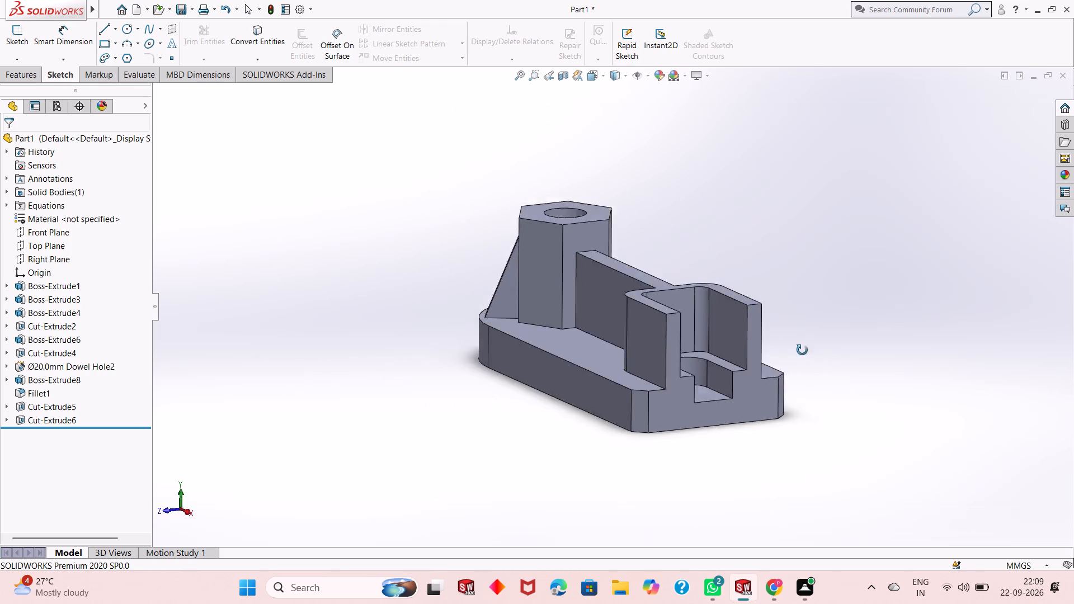
middle_click_drag(802, 350, 885, 321)
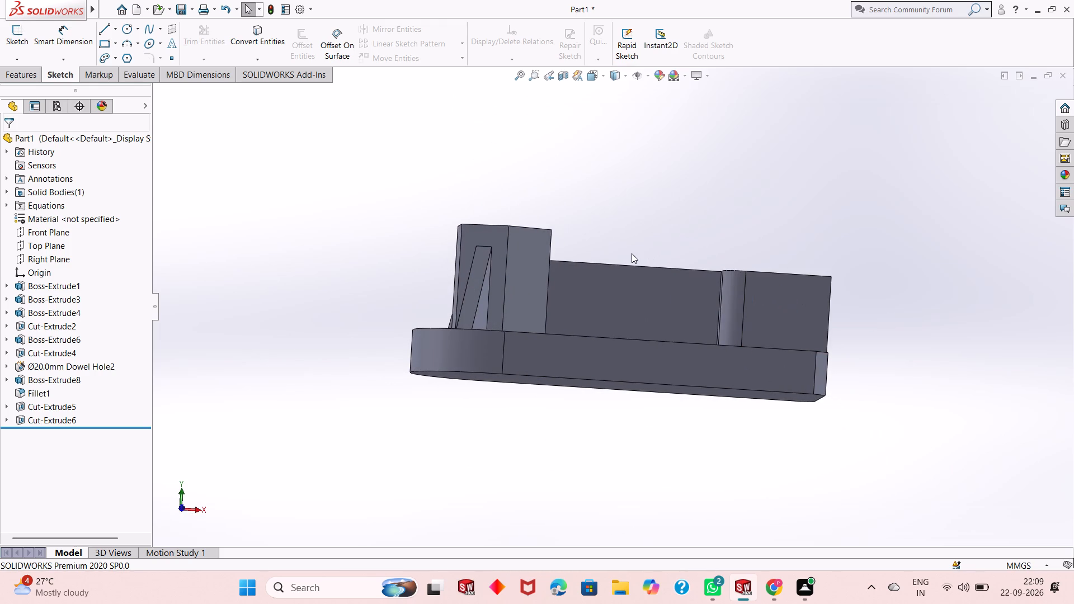
Start a new sketch on the top face of the strip and pocketed block, viewed squarely.
middle_click_drag(632, 253, 621, 370)
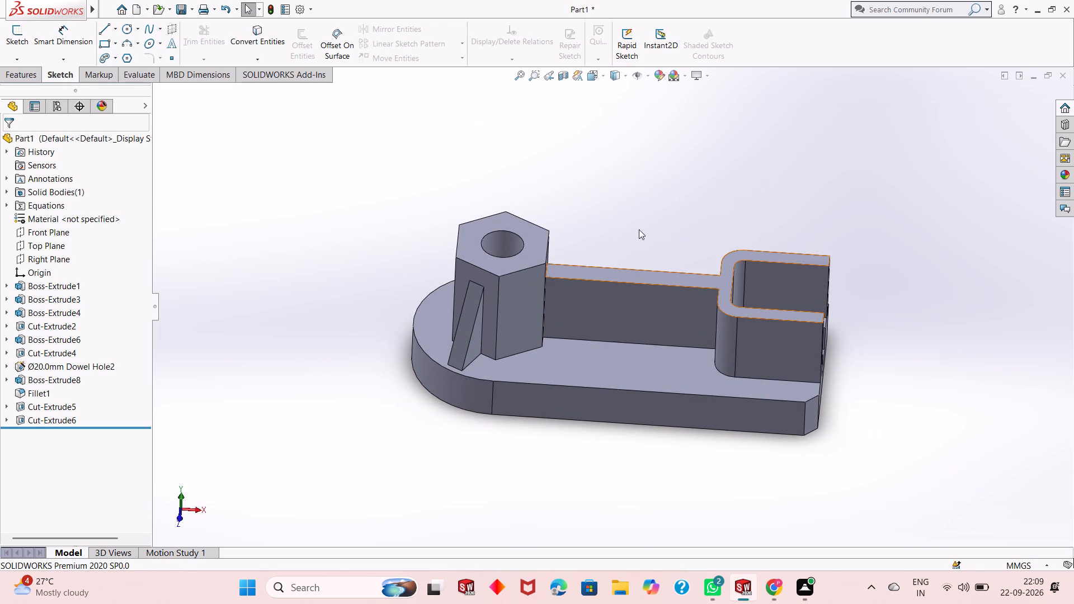
middle_click_drag(639, 229, 628, 385)
left_click(627, 312)
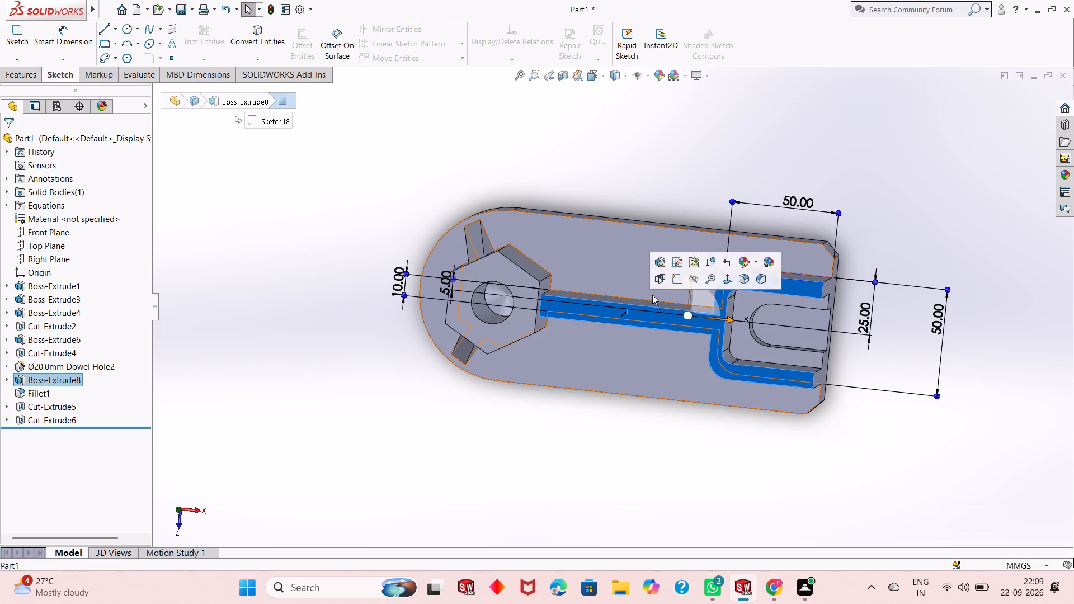
left_click(677, 280)
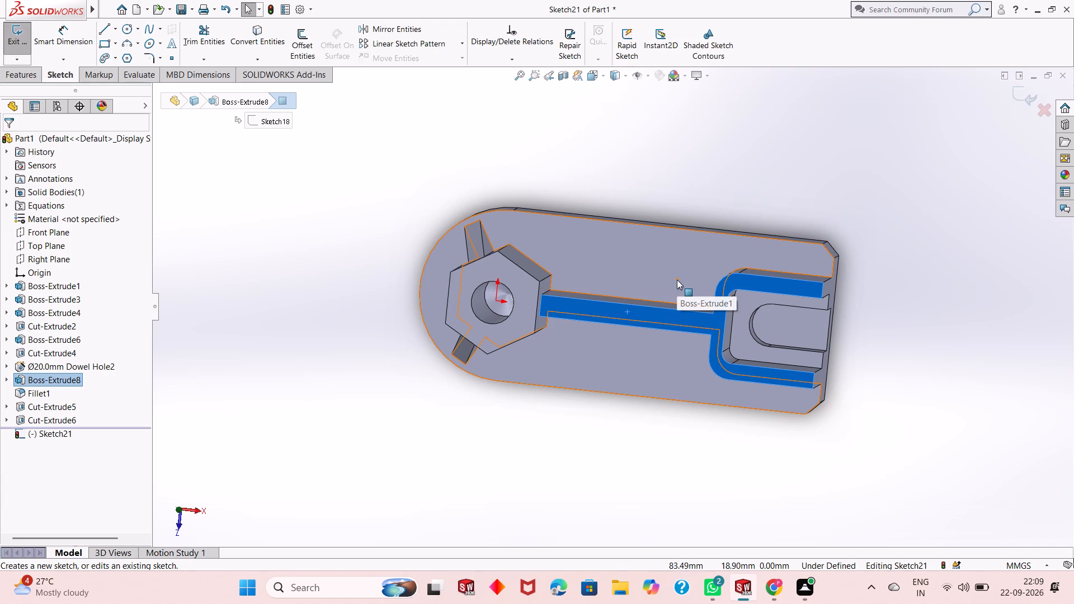
key("ctrl+8")
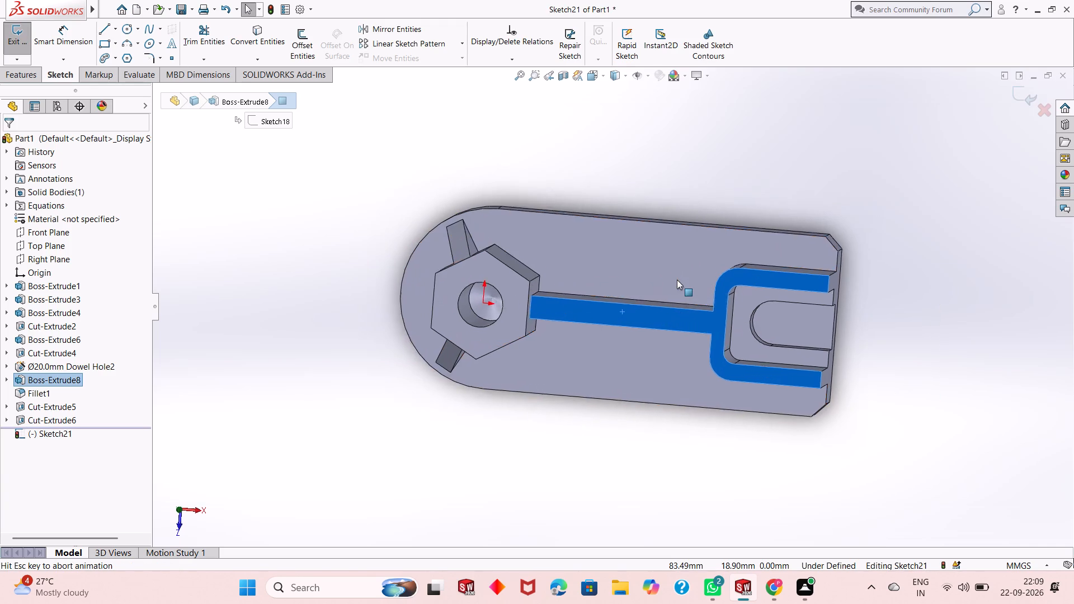
key("Escape")
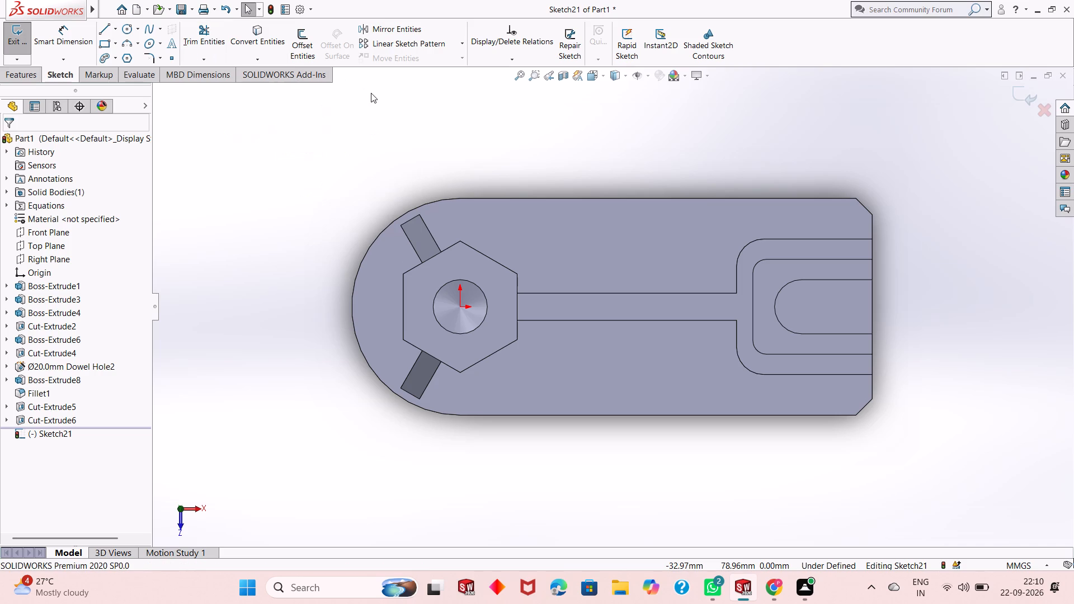
Sketch a 72 mm horizontal line from the middle of the plate's chamfered end edge toward the hexagonal boss.
left_click(104, 30)
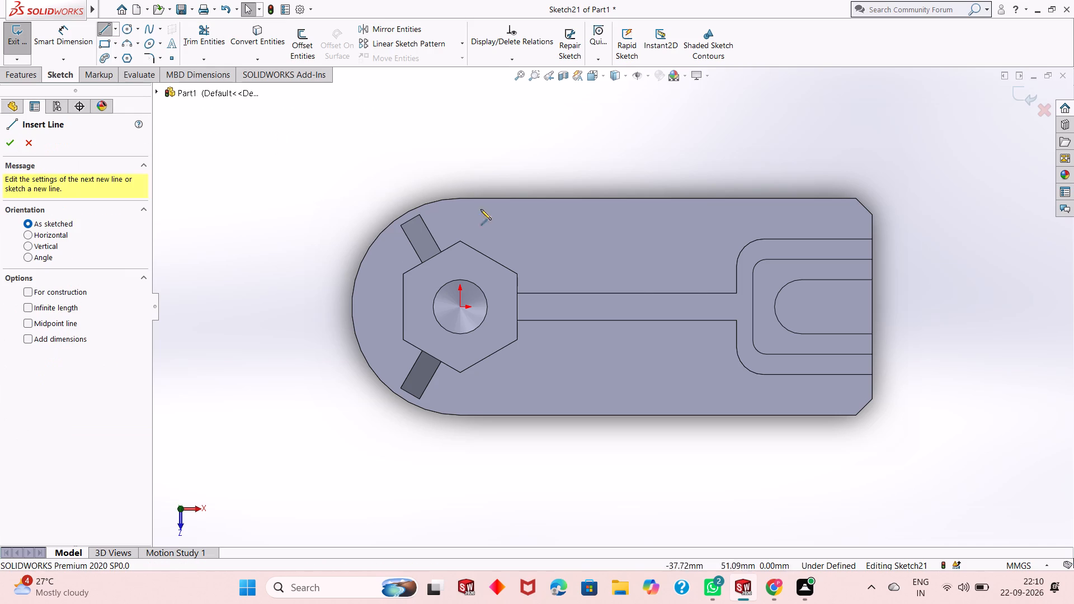
left_click(874, 307)
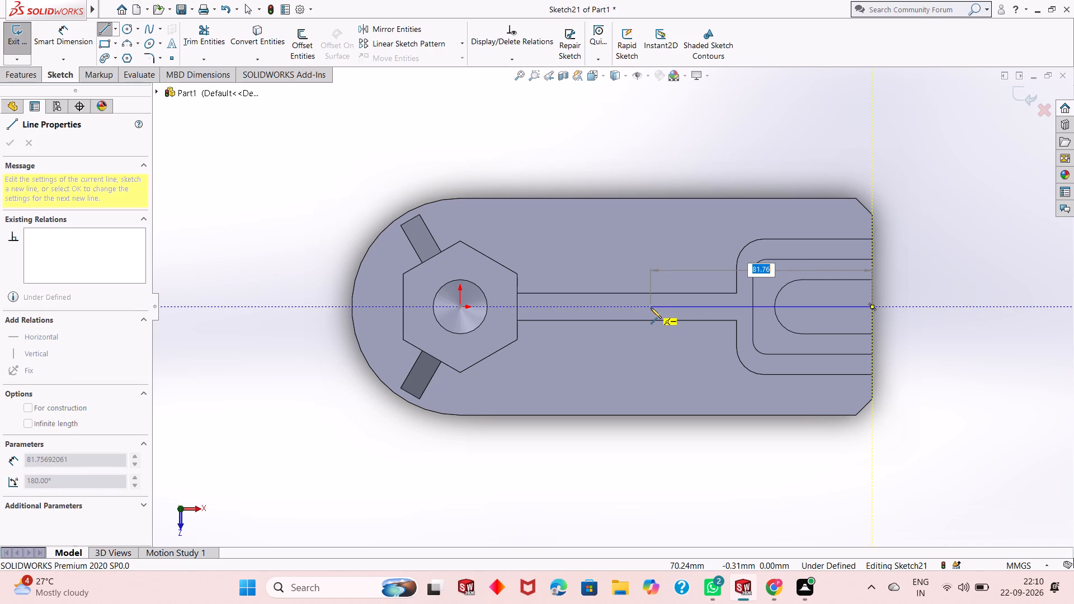
type("72")
key("Return")
key("Escape")
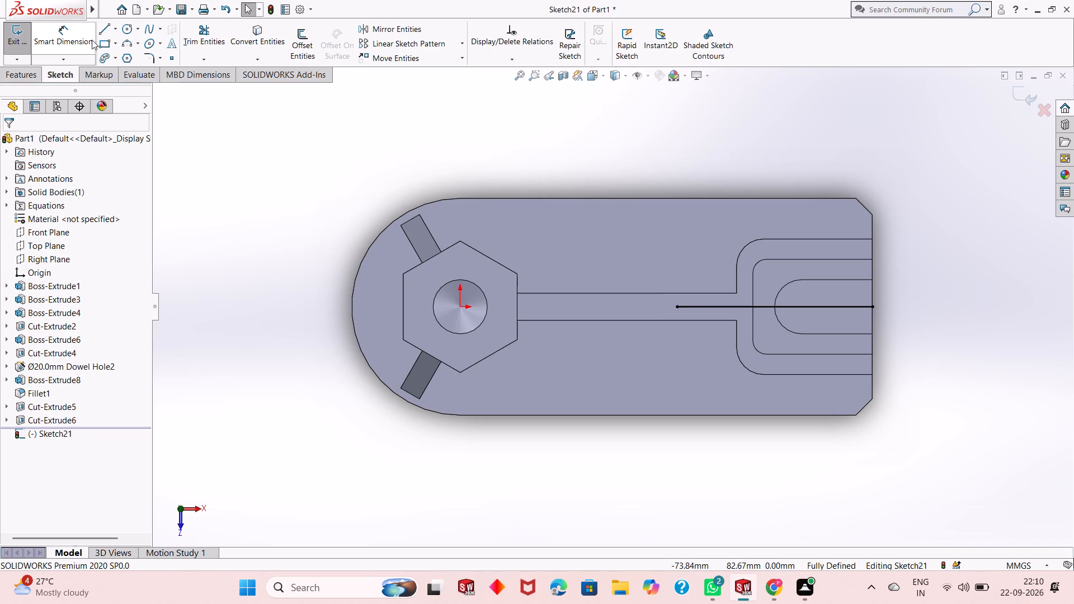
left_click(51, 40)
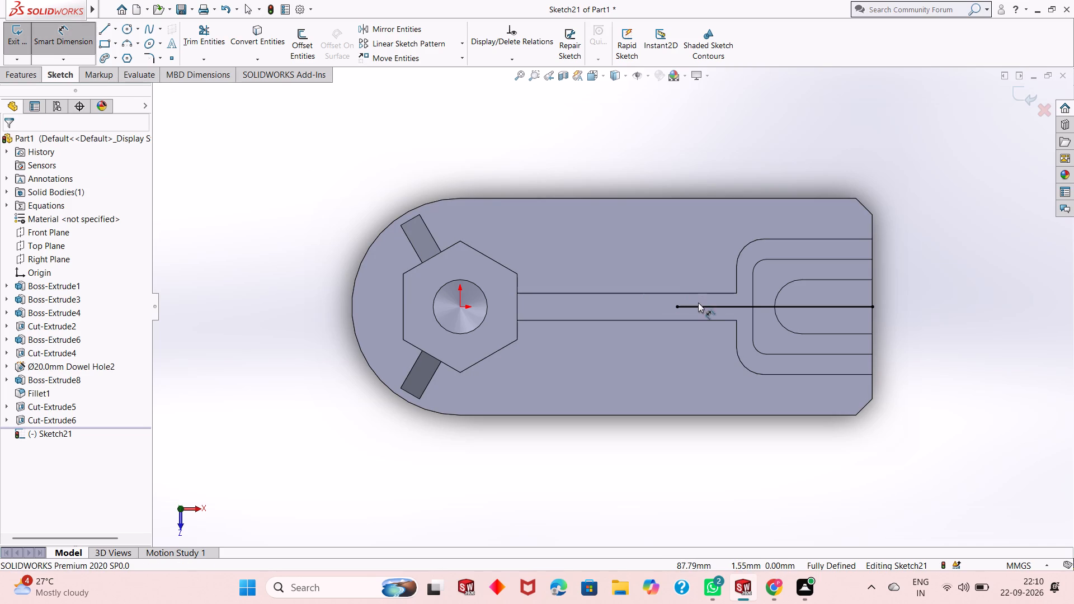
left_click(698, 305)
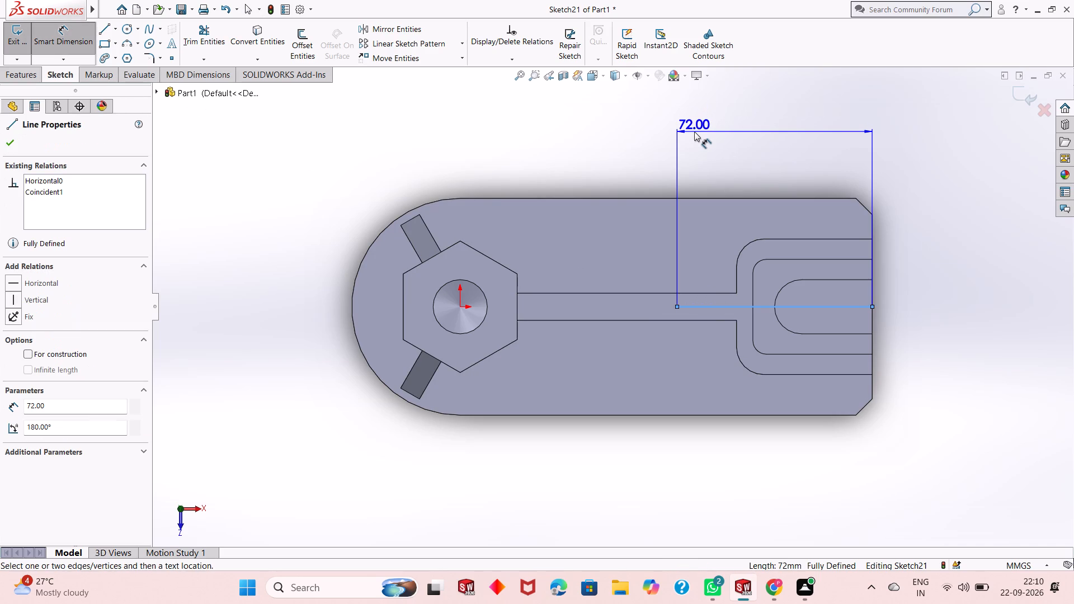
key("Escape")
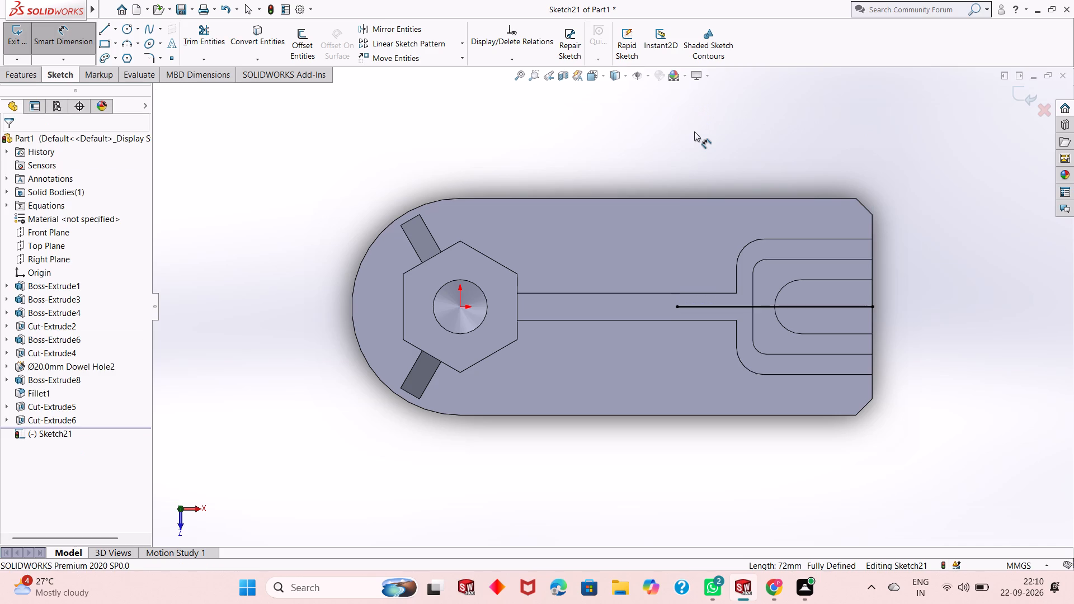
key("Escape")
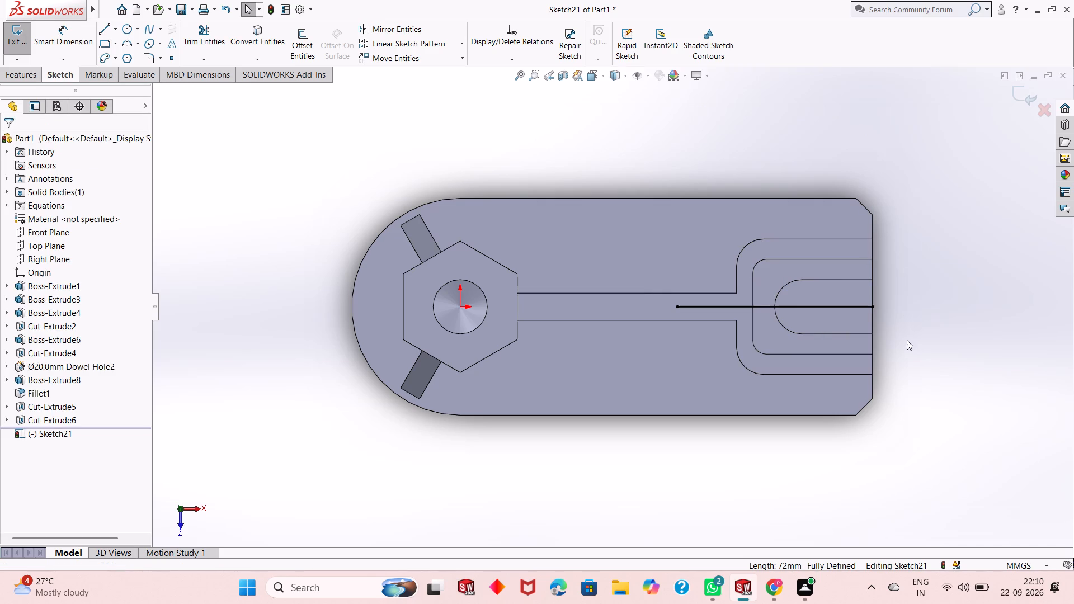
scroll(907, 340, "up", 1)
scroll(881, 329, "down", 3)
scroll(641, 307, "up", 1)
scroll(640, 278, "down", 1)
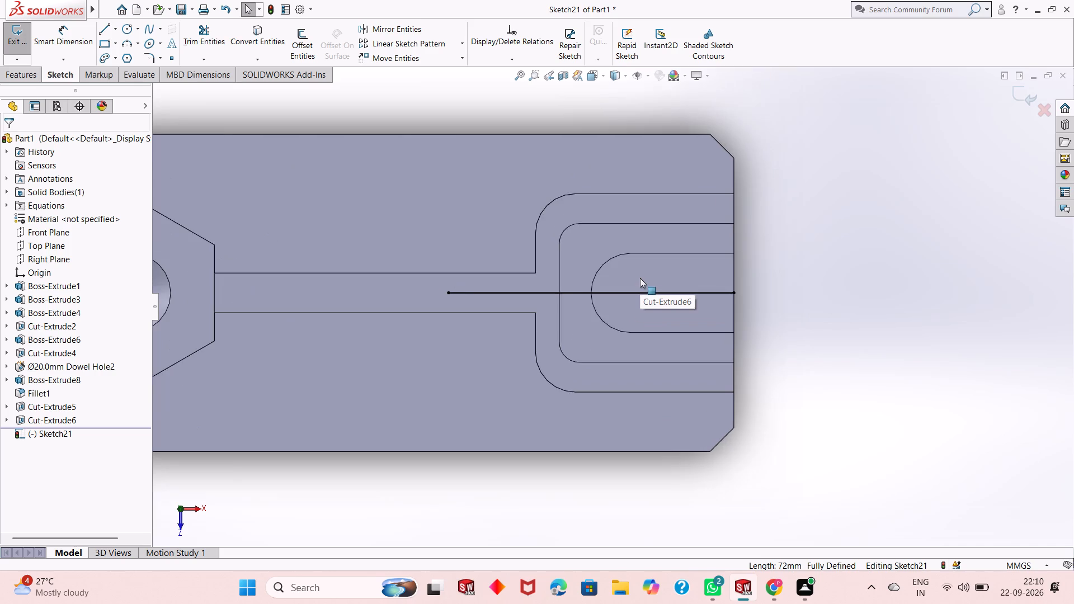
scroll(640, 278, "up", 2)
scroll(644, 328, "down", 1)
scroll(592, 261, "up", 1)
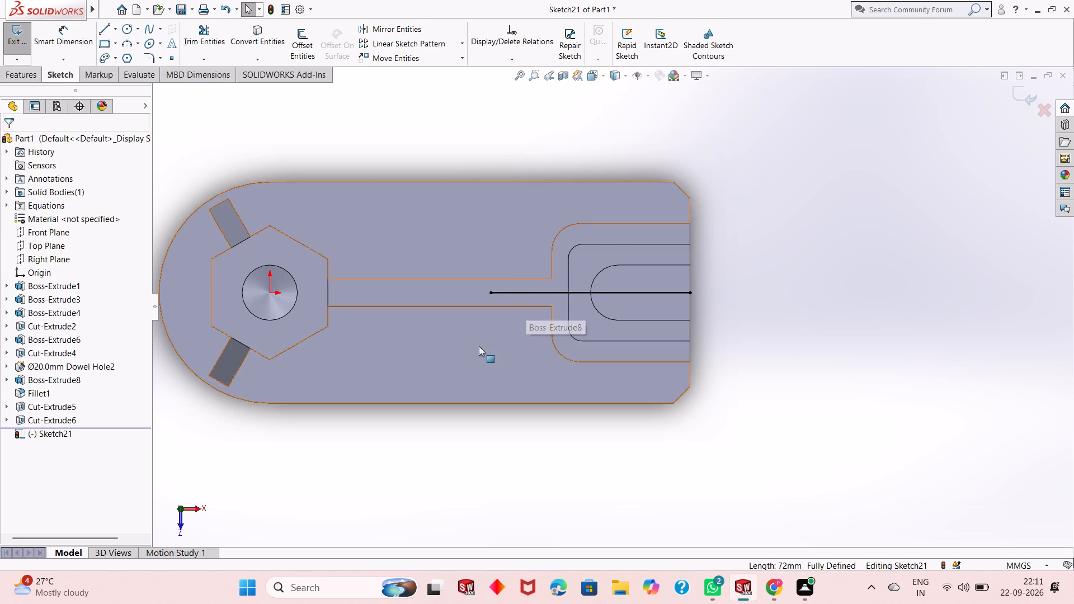
Examine the line on the strip's top face from several tilted views, checking it against the boss and pocketed block.
scroll(470, 361, "up", 1)
middle_click_drag(470, 361, 470, 248)
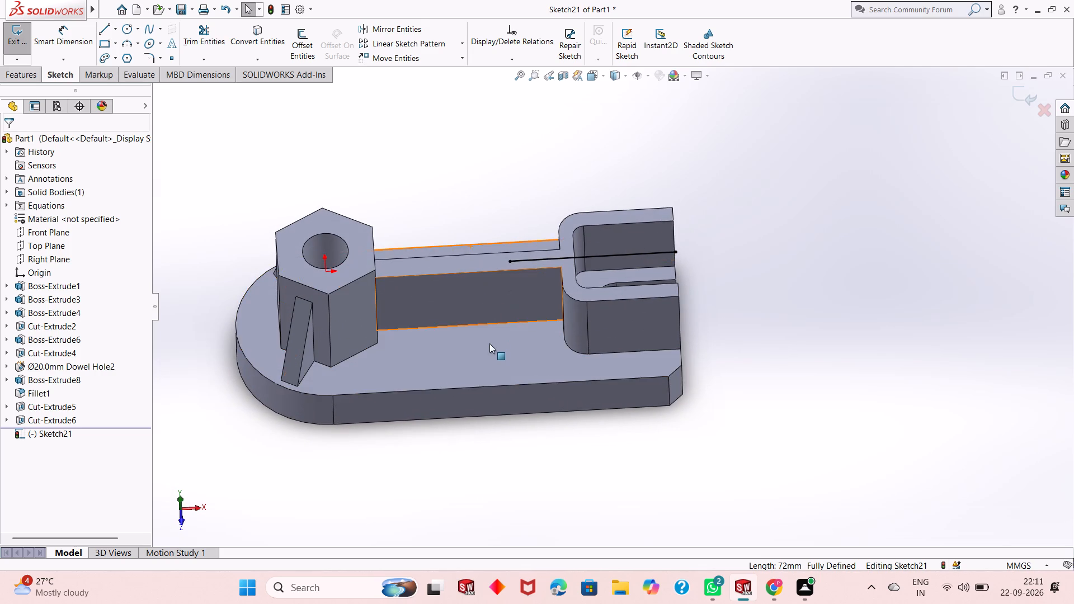
middle_click_drag(489, 346, 490, 251)
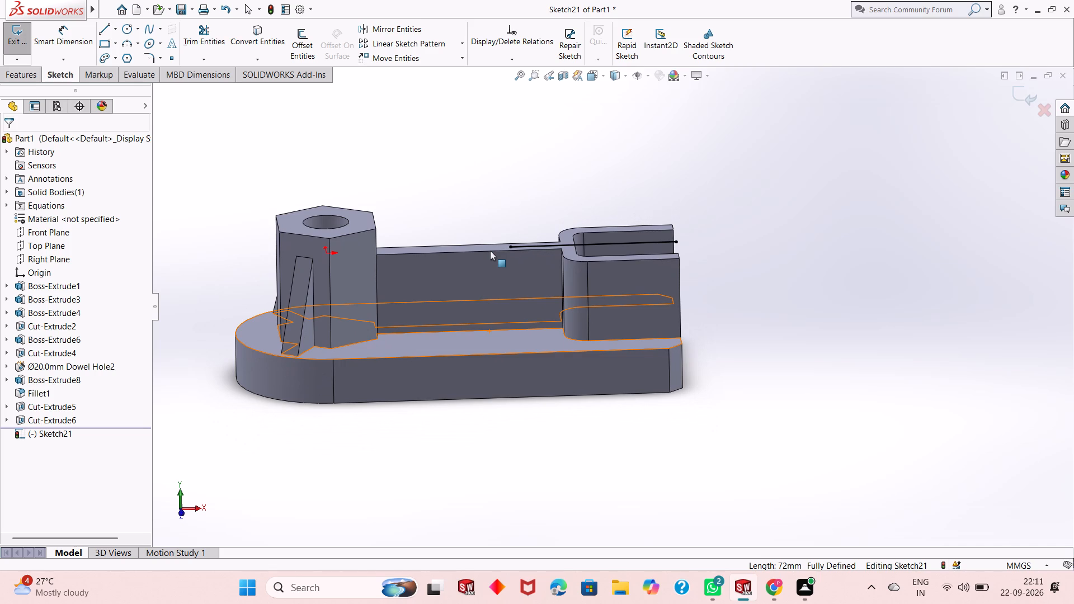
middle_click_drag(490, 251, 479, 359)
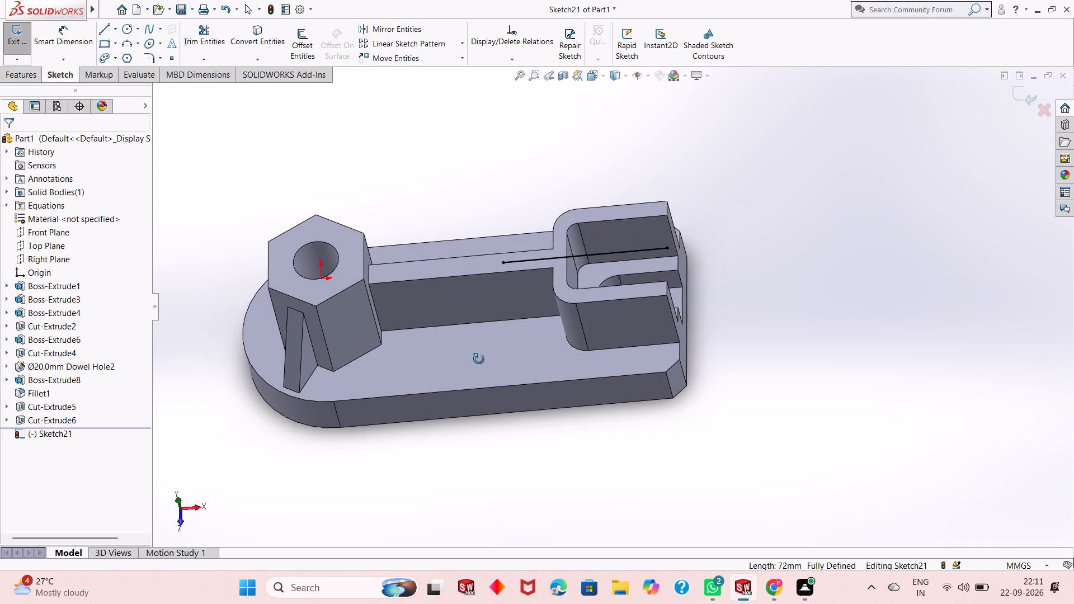
middle_click_drag(479, 359, 479, 367)
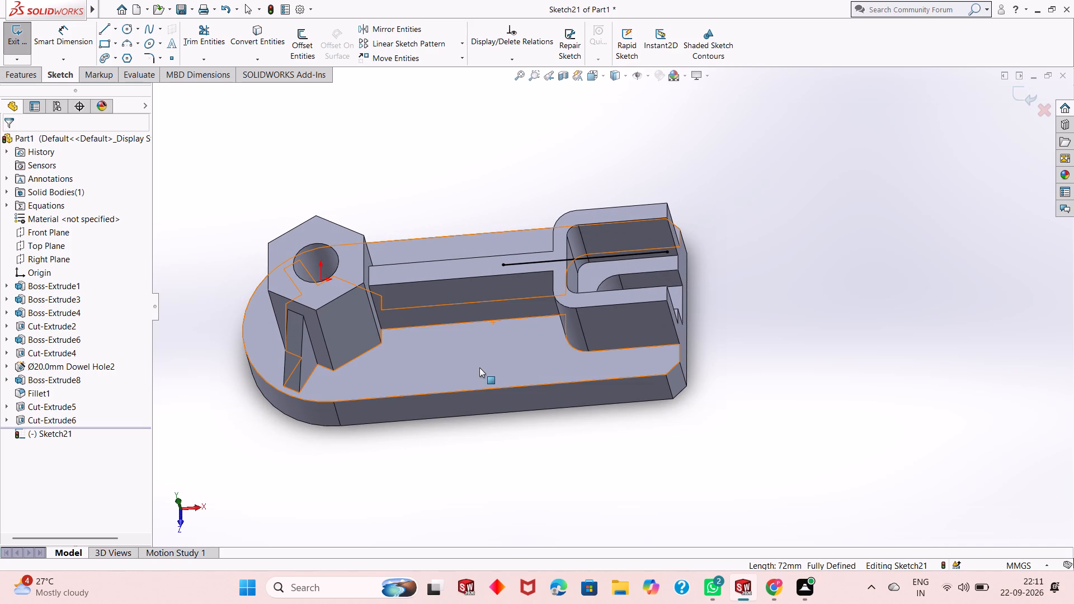
middle_click_drag(450, 325, 461, 377)
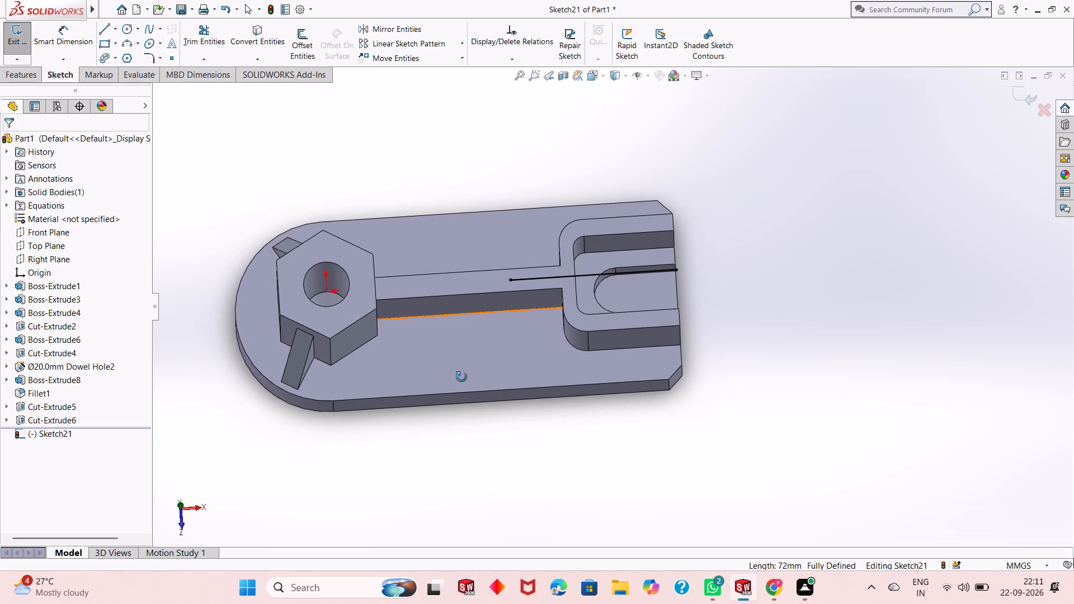
middle_click_drag(461, 377, 457, 298)
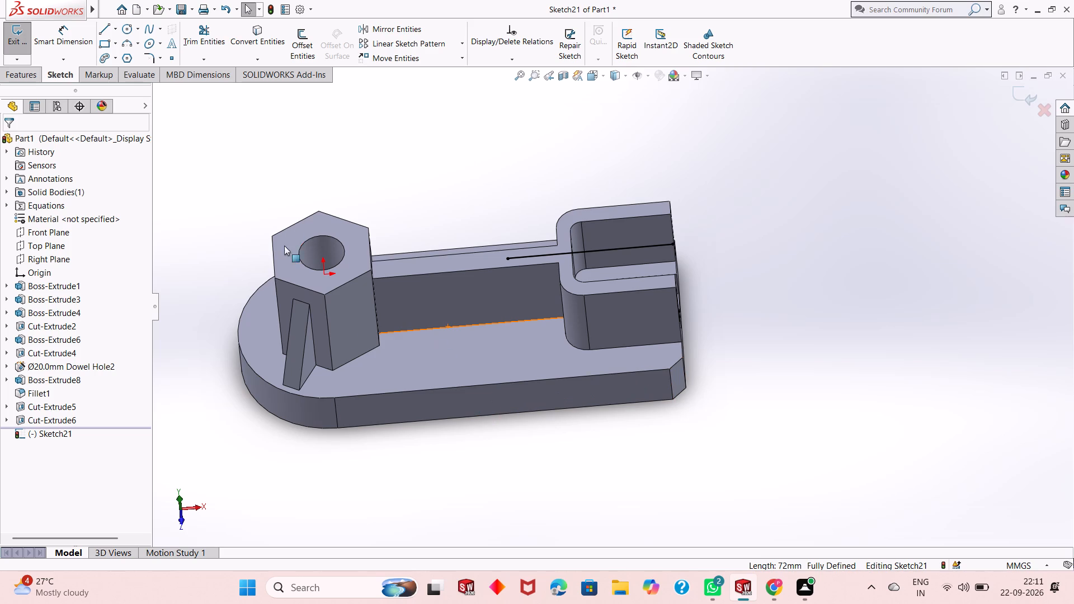
key("Escape")
Undo the 72 mm line and the new sketch on the strip's top face.
left_click(55, 289)
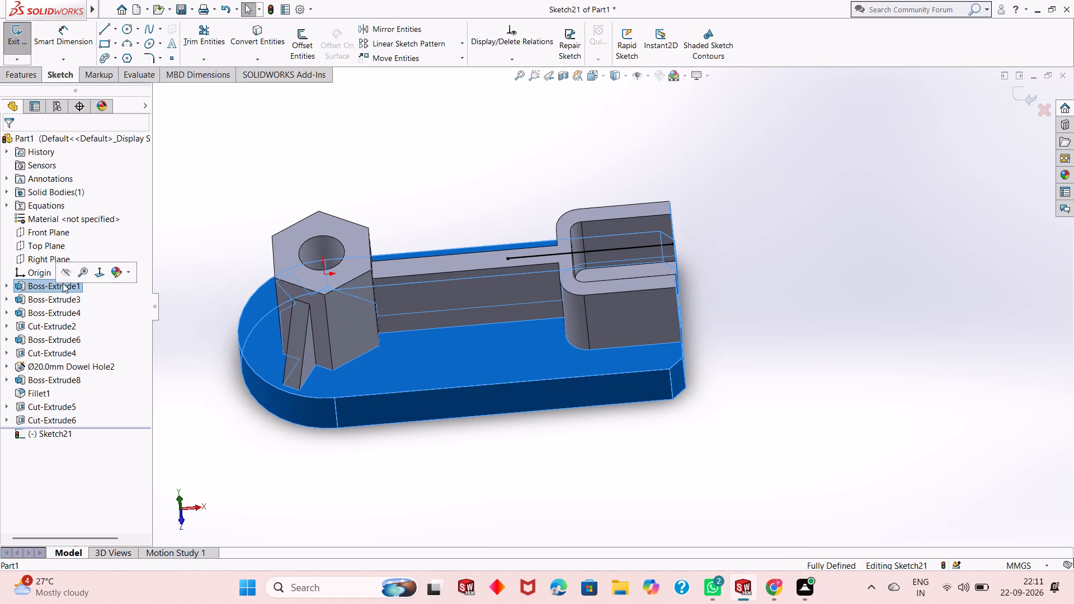
key("Escape")
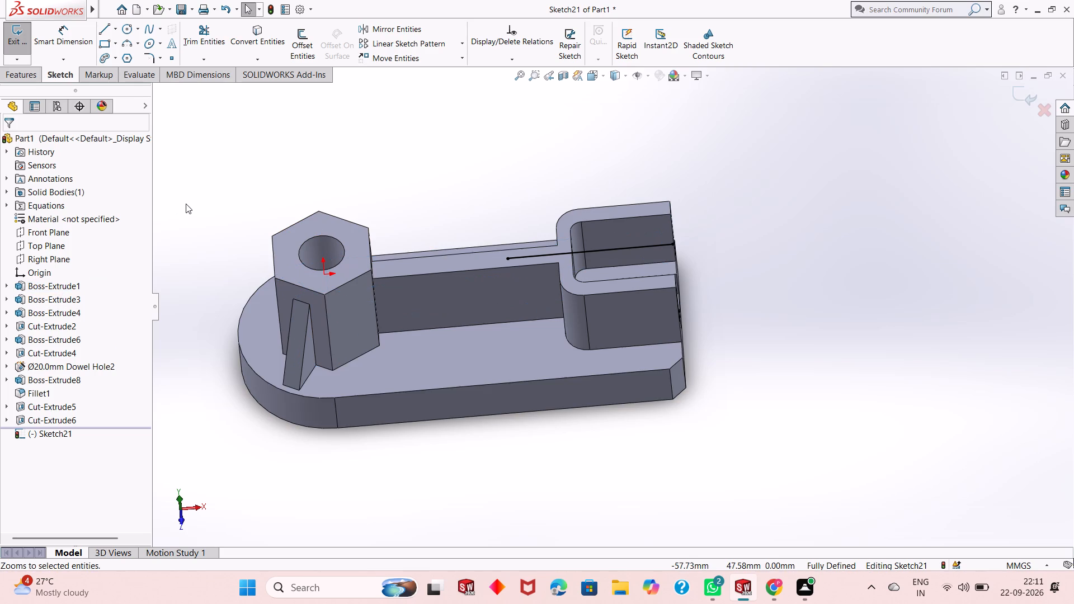
key("ctrl+z")
key("ctrl+z")
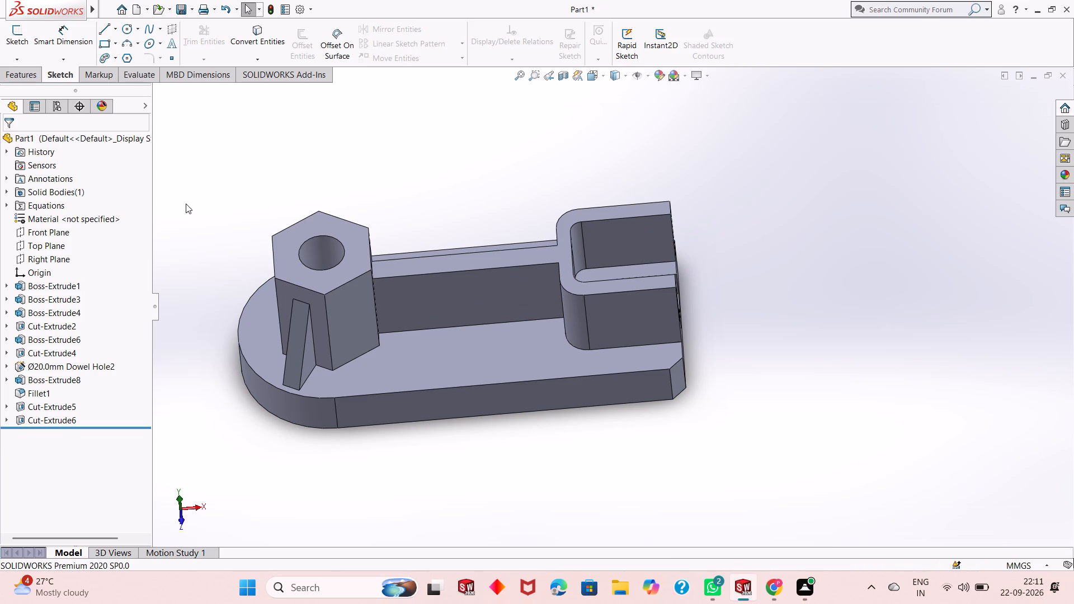
Edit the base plate's sketch, set the length of its straight side to 112 mm, and exit the sketch.
left_click(64, 287)
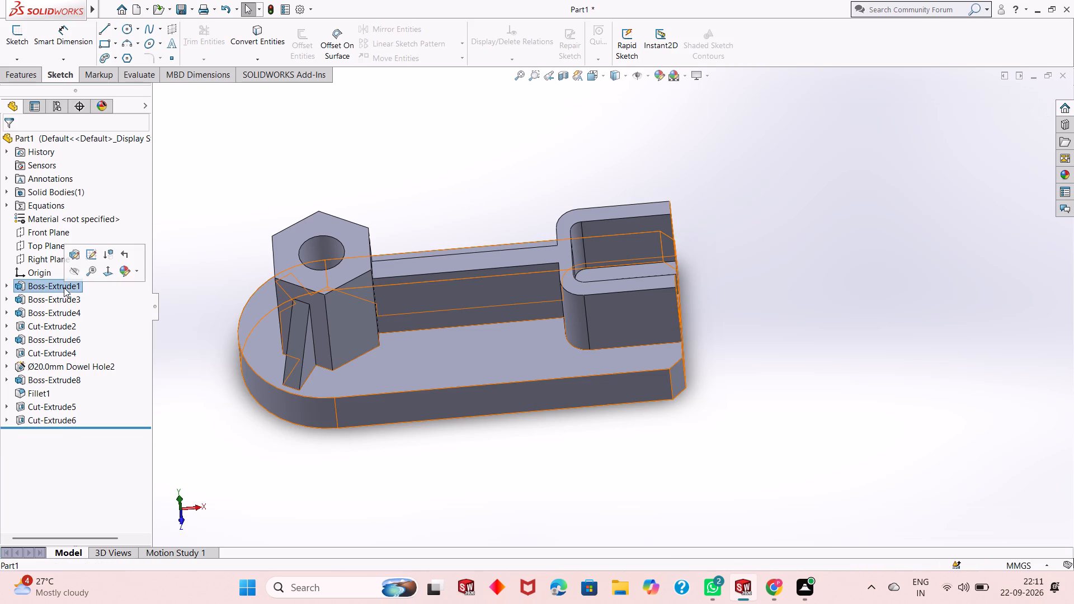
left_click(89, 254)
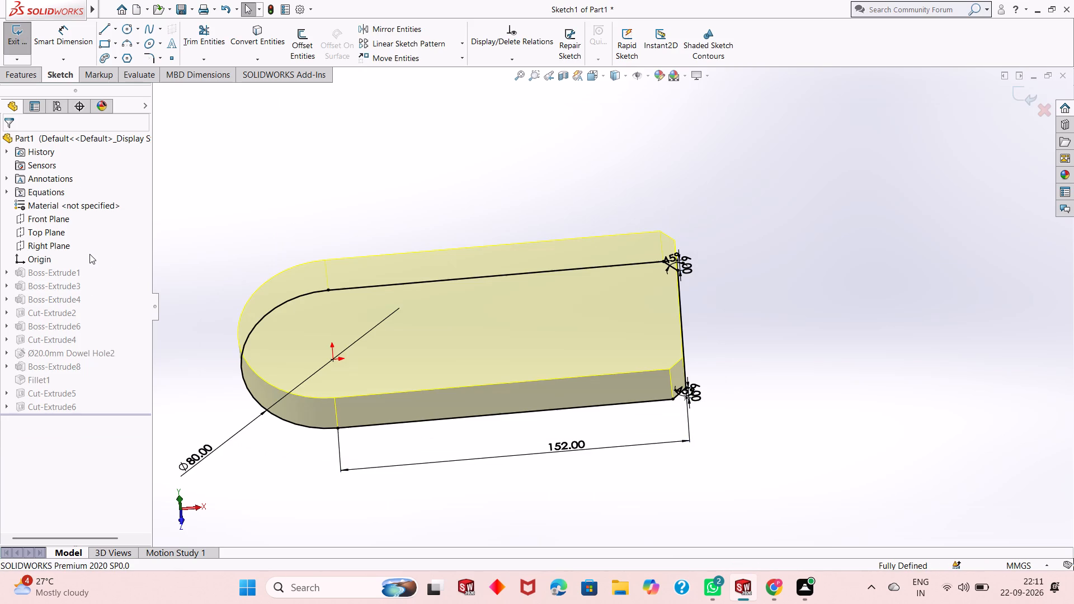
middle_click_drag(393, 415, 397, 476)
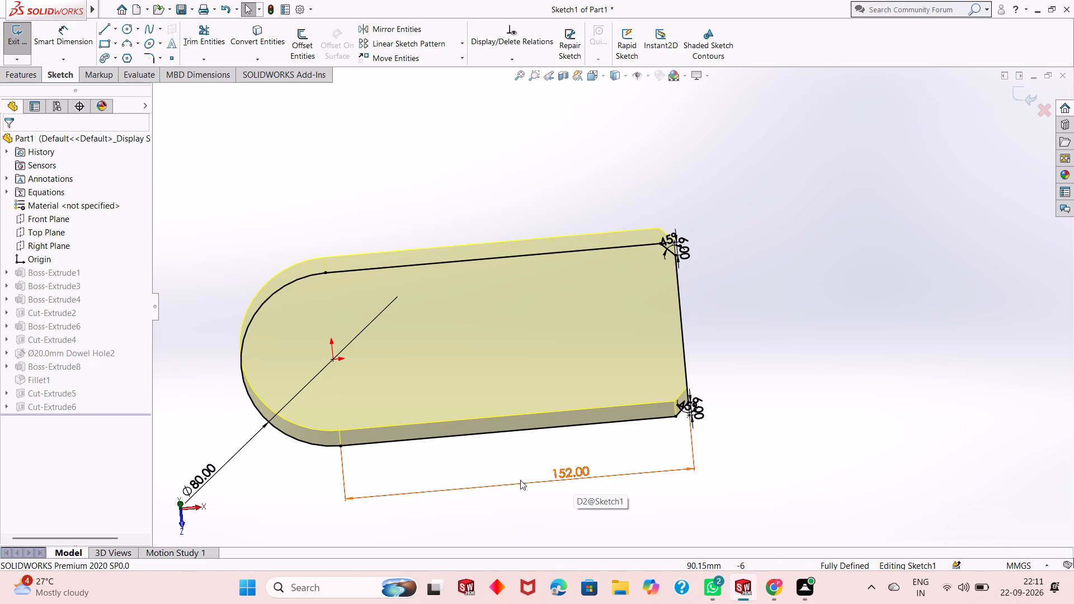
double_click(570, 477)
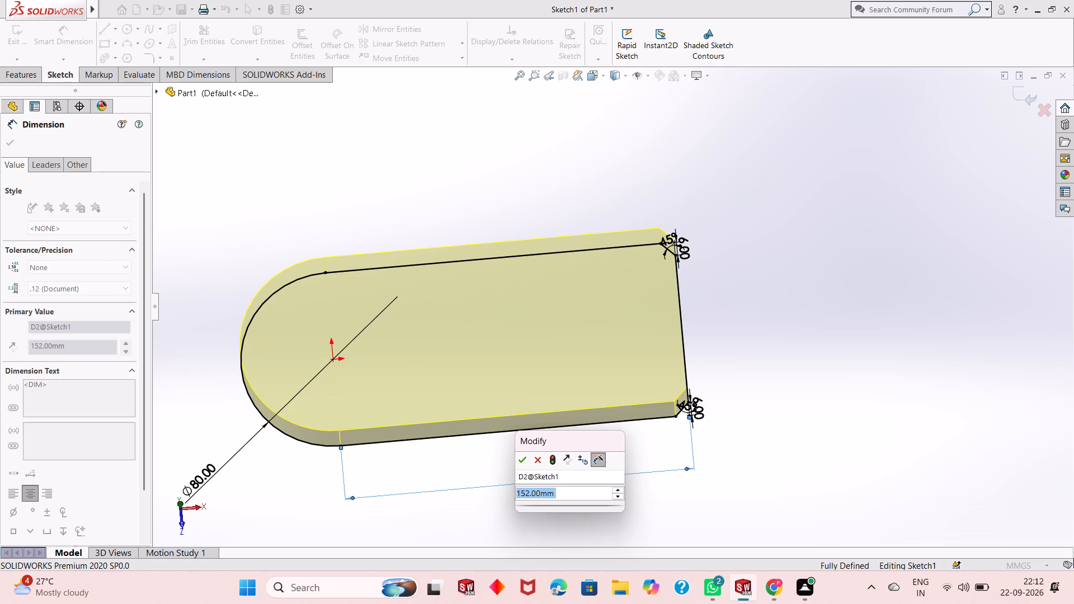
type("112")
key("Return")
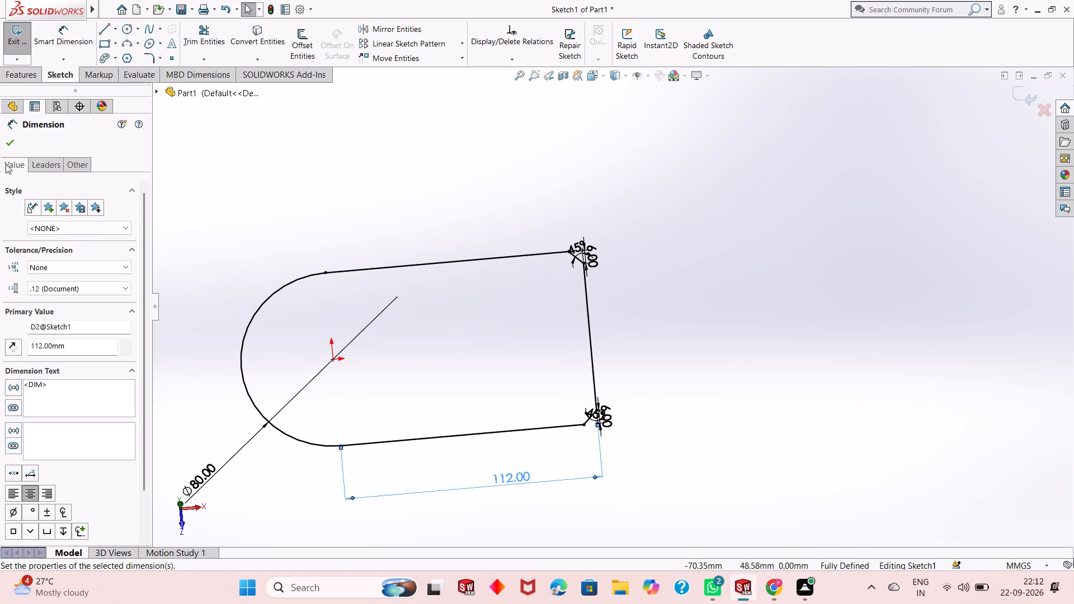
left_click(7, 144)
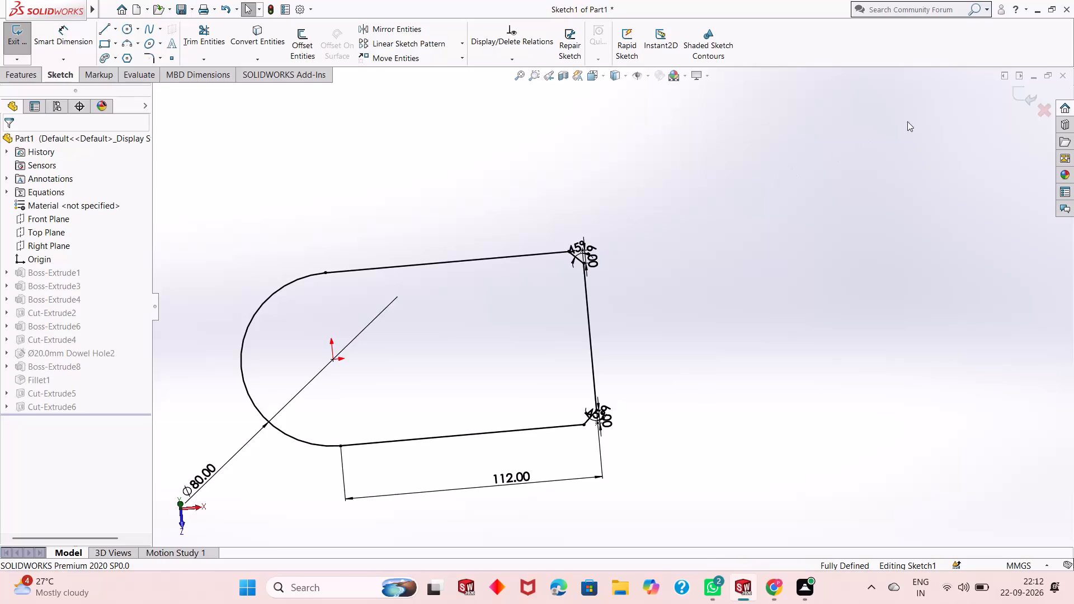
left_click(1021, 95)
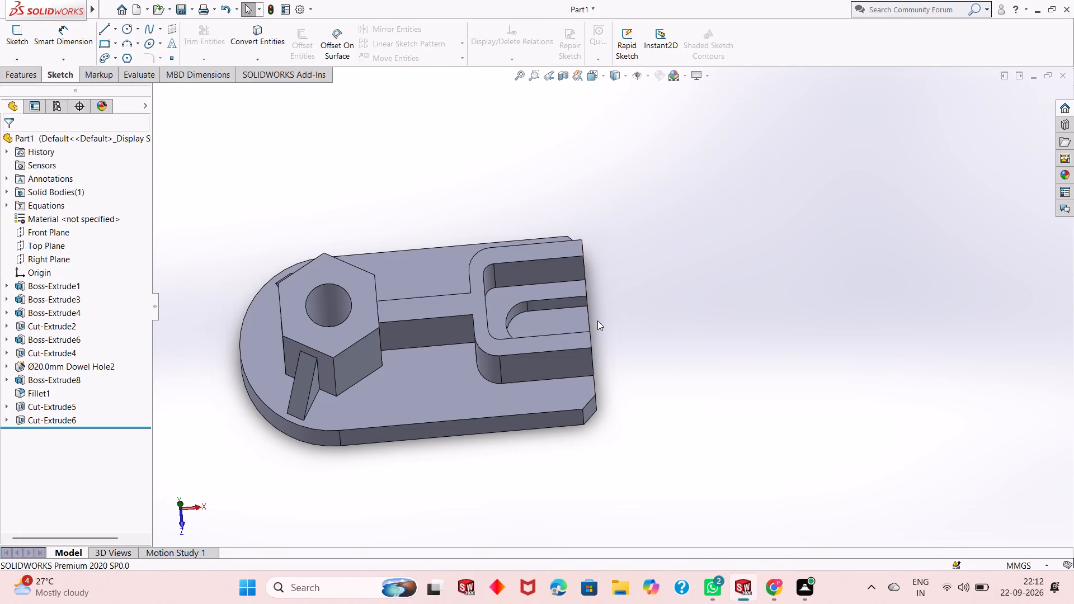
Examine the shortened part from above and along its long side, checking the strip between the hexagonal boss and pocketed block.
middle_click_drag(596, 376, 591, 277)
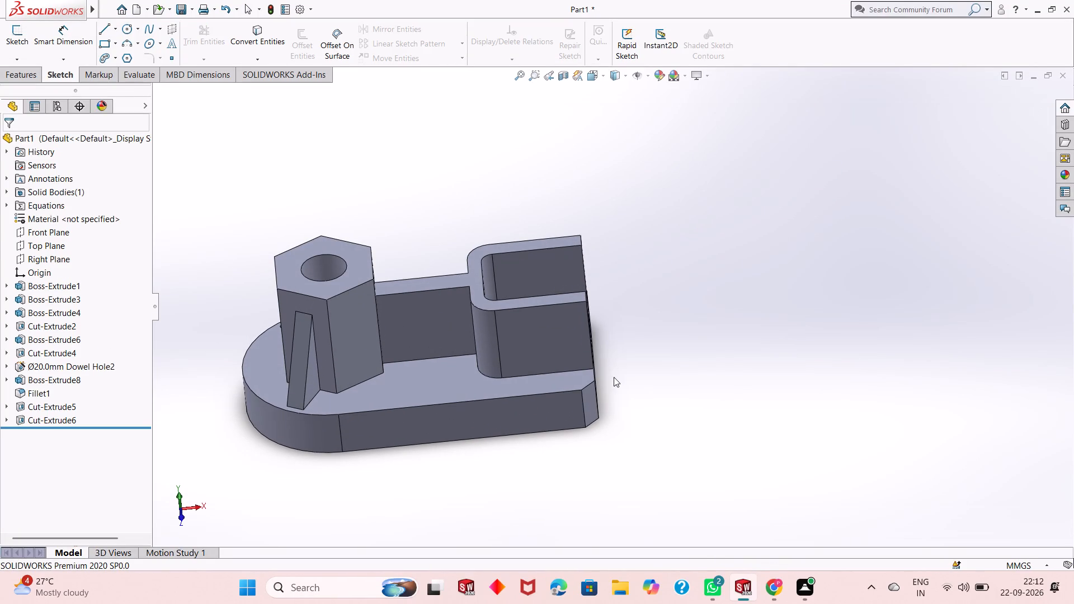
middle_click_drag(621, 412, 622, 460)
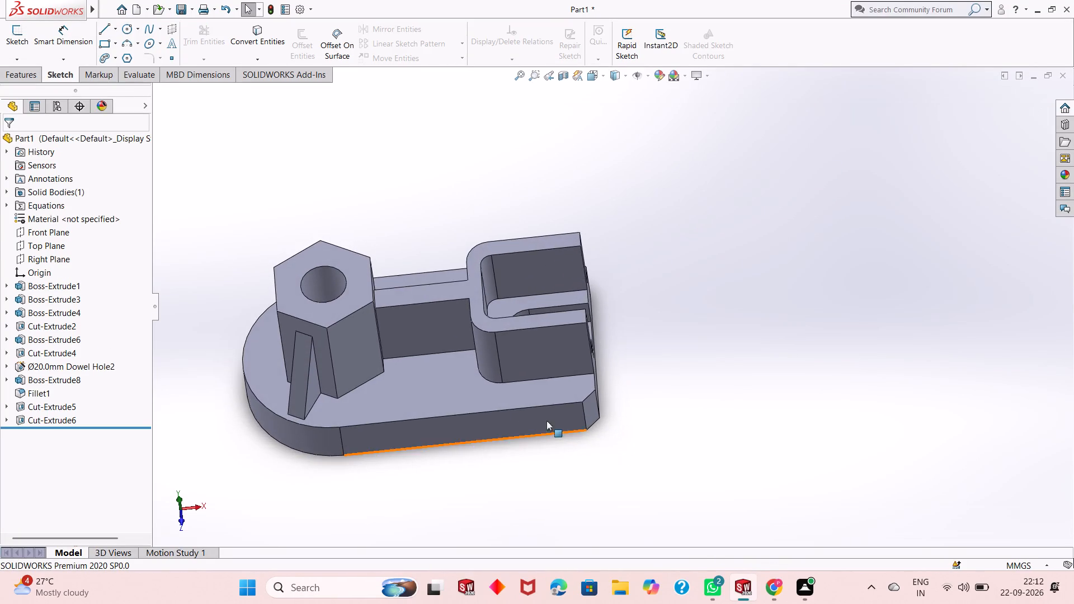
scroll(463, 384, "up", 2)
middle_click_drag(474, 332, 482, 432)
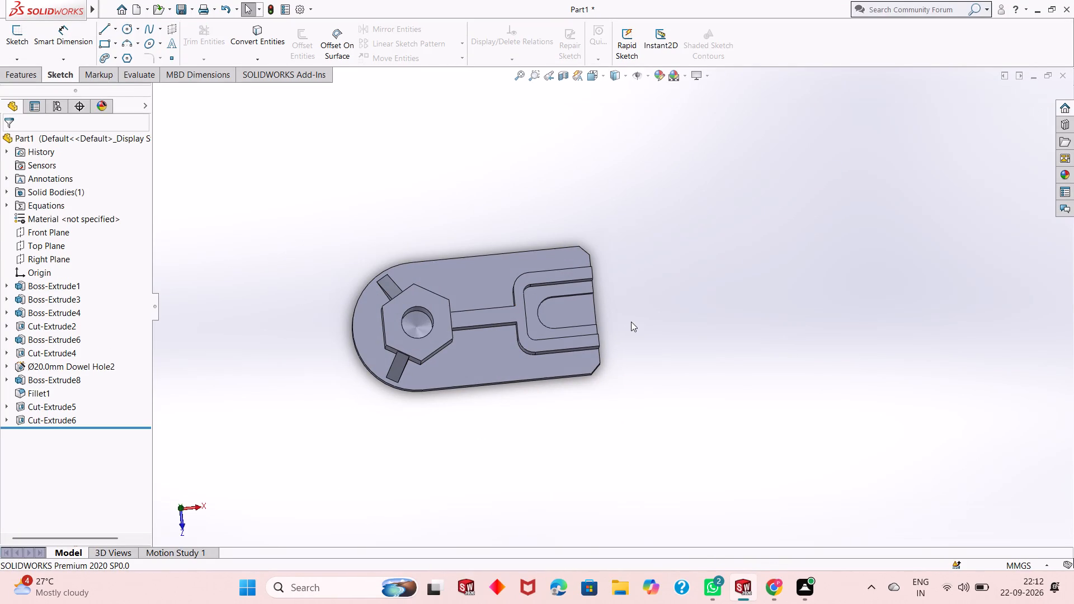
middle_click_drag(619, 389, 618, 326)
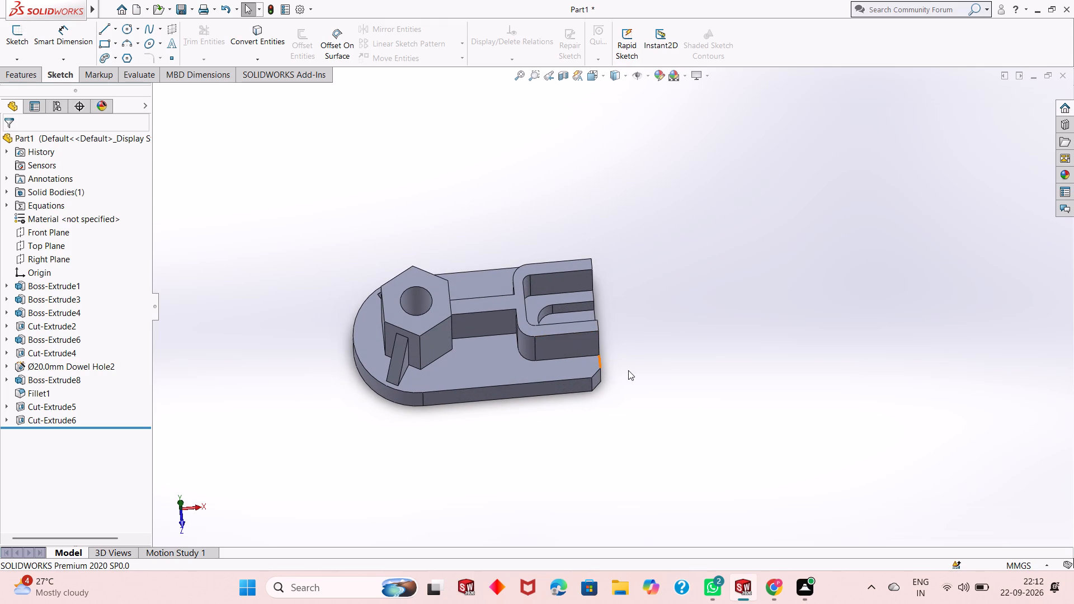
middle_click_drag(628, 370, 606, 383)
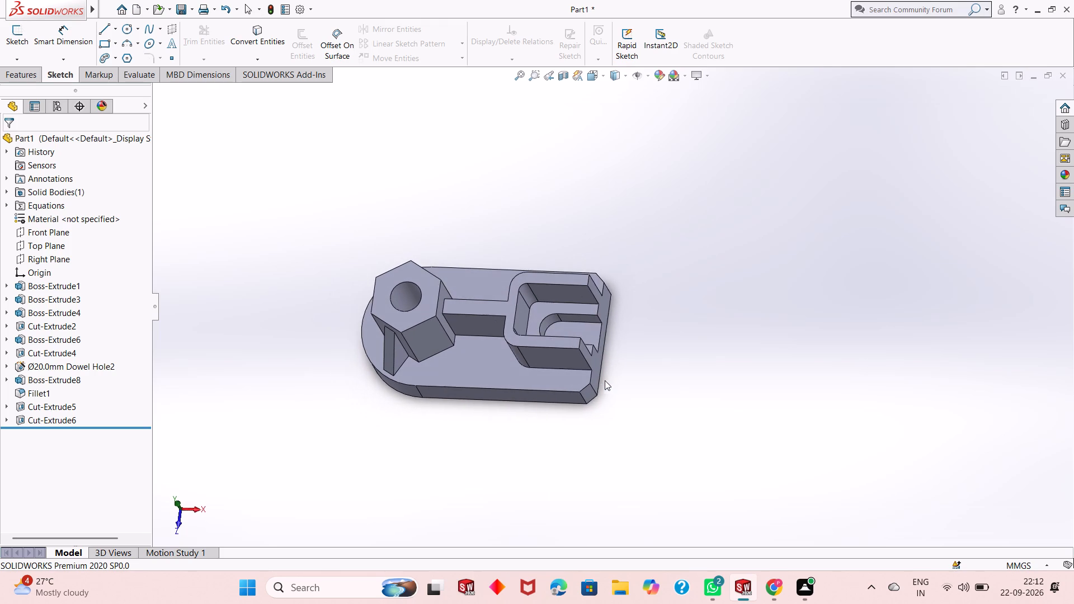
middle_click_drag(547, 421, 580, 347)
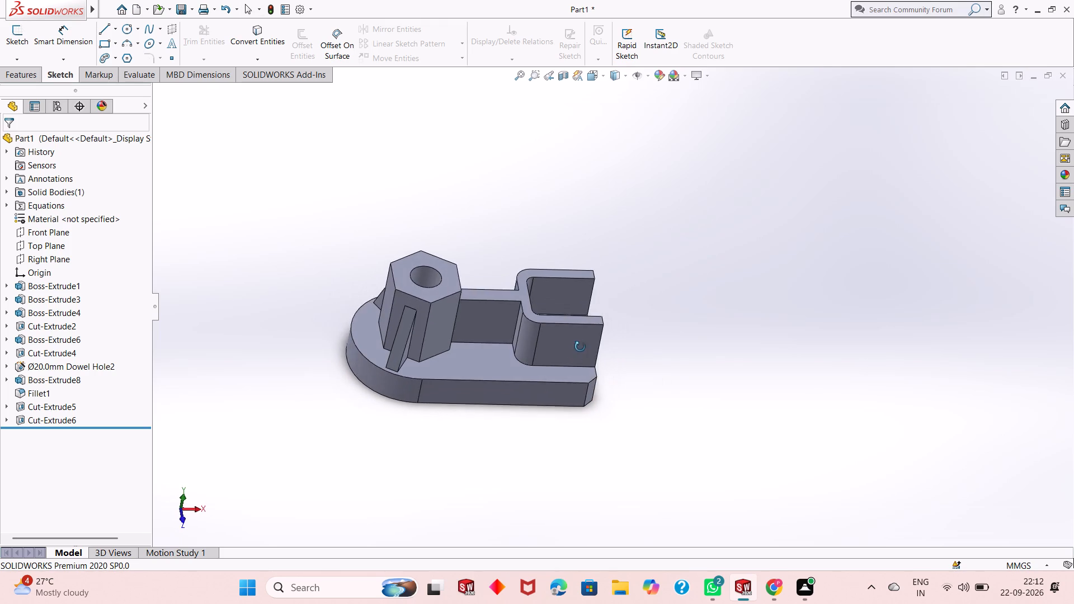
middle_click_drag(580, 347, 585, 396)
middle_click_drag(585, 380, 584, 361)
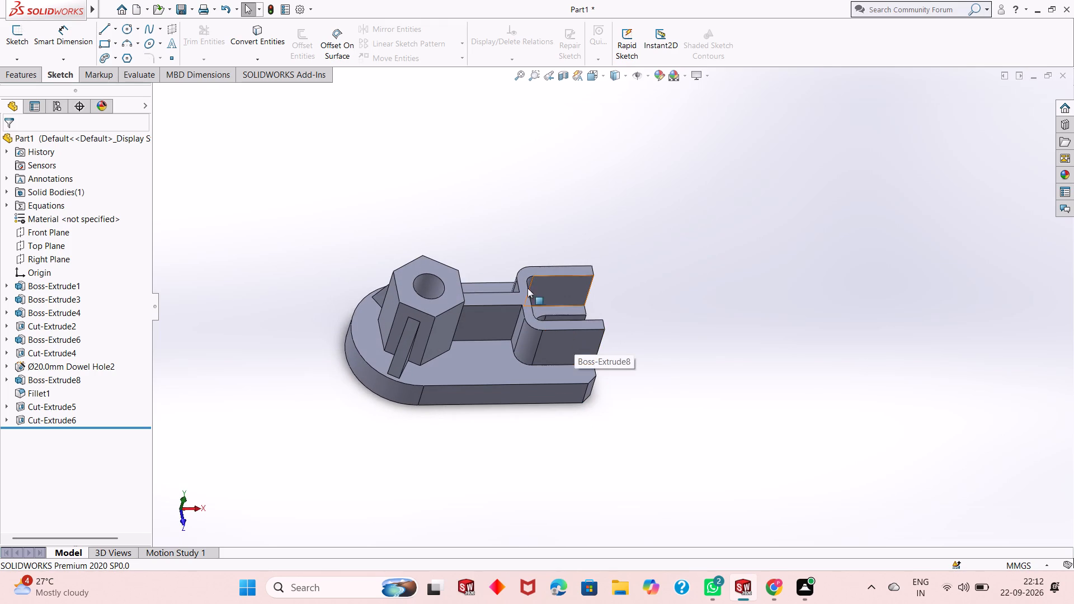
middle_click_drag(505, 265, 497, 314)
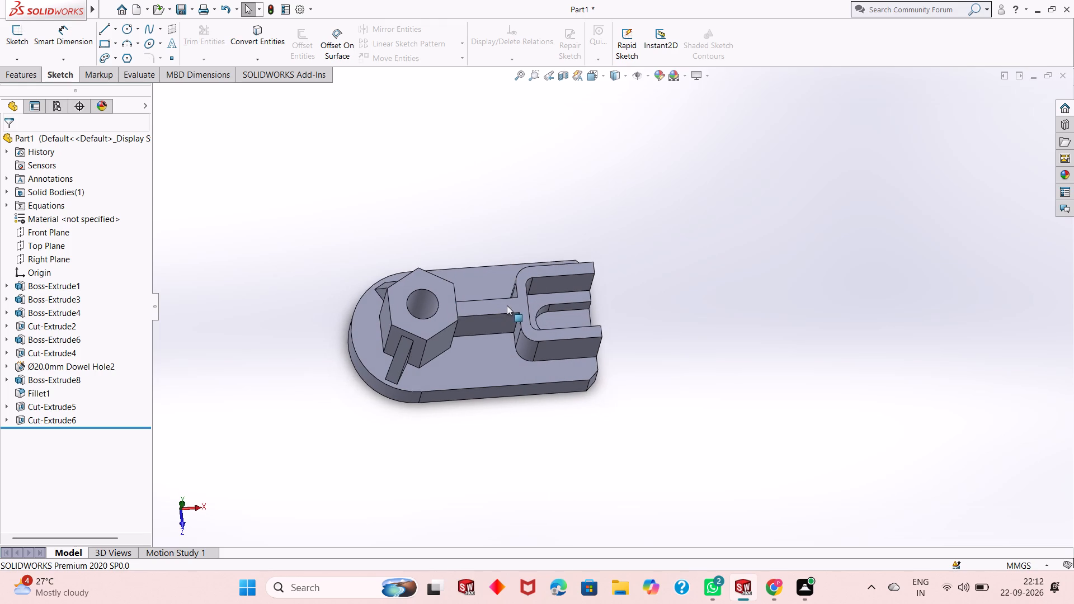
Sketch a 72 mm horizontal line on the strip's top face, from the middle of the plate's chamfered end edge toward the hexagonal boss.
left_click(507, 305)
left_click(556, 272)
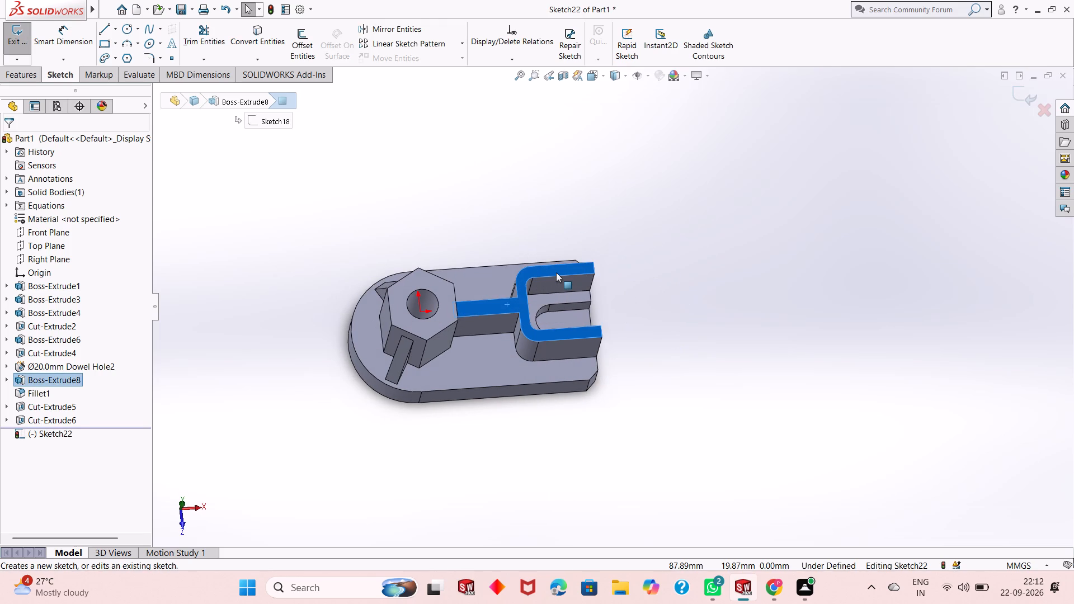
key("ctrl+8")
key("Escape")
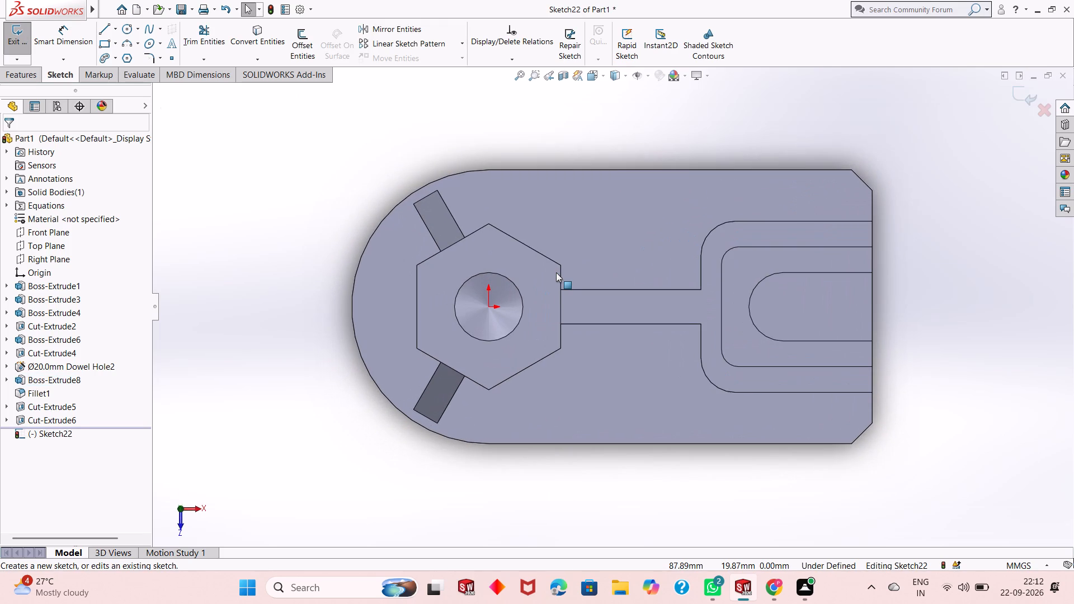
scroll(427, 289, "up", 2)
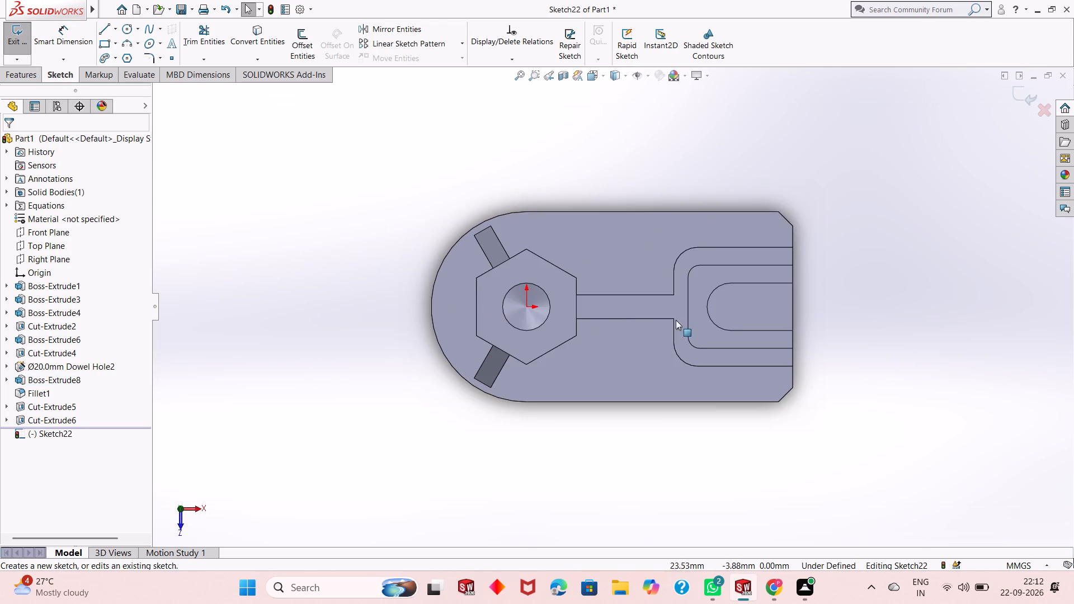
scroll(840, 337, "down", 2)
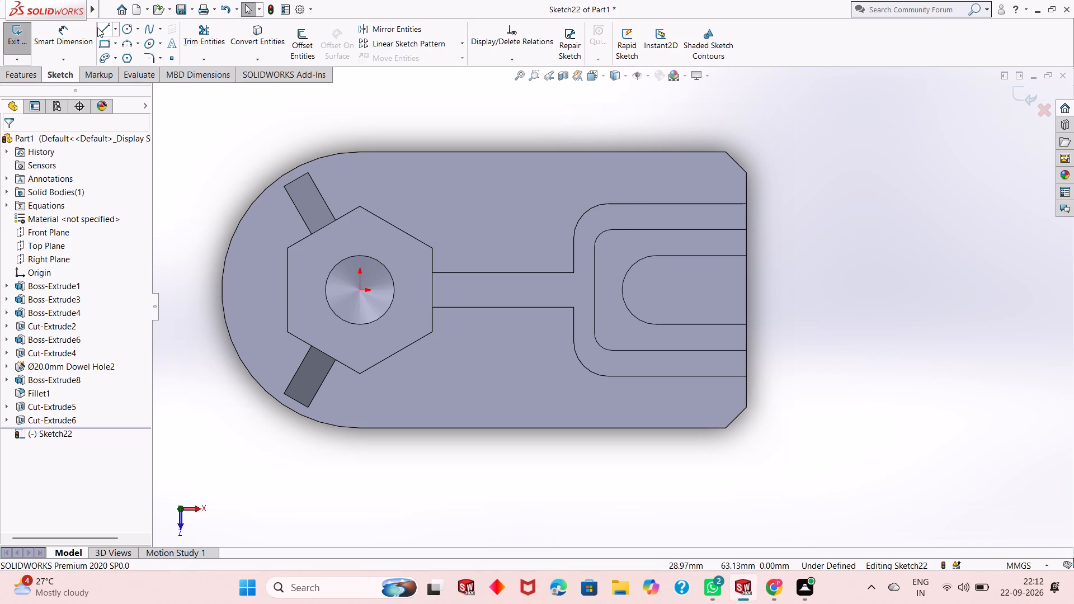
left_click(105, 33)
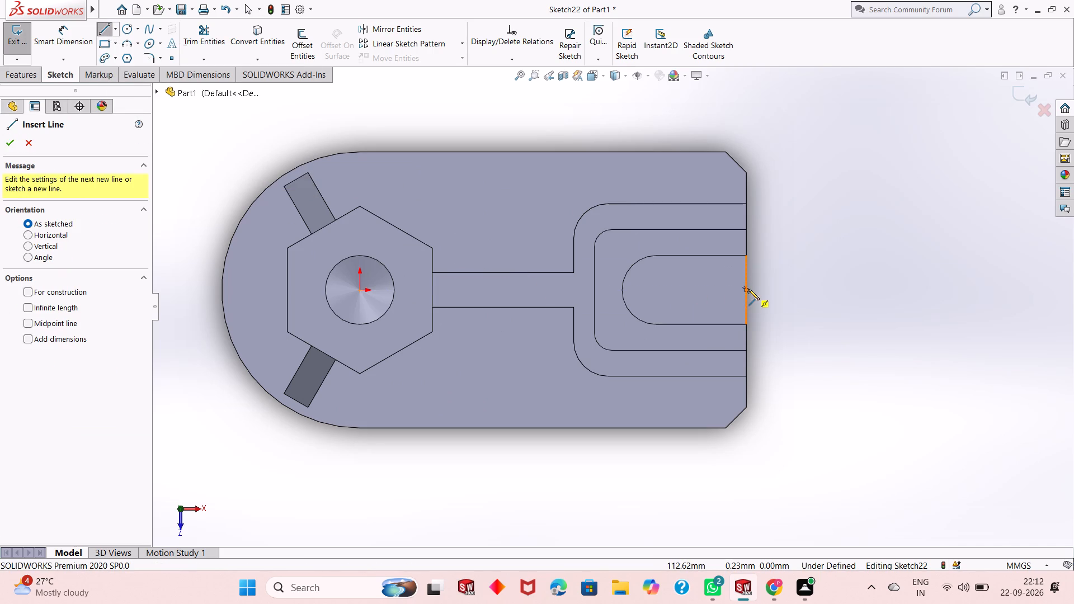
left_click(748, 289)
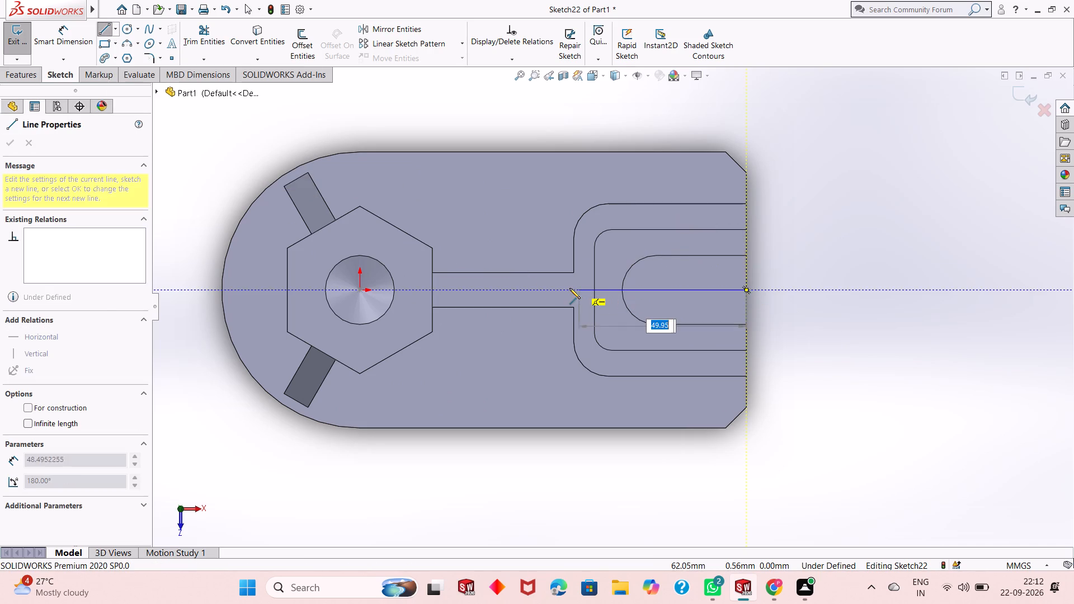
type("72")
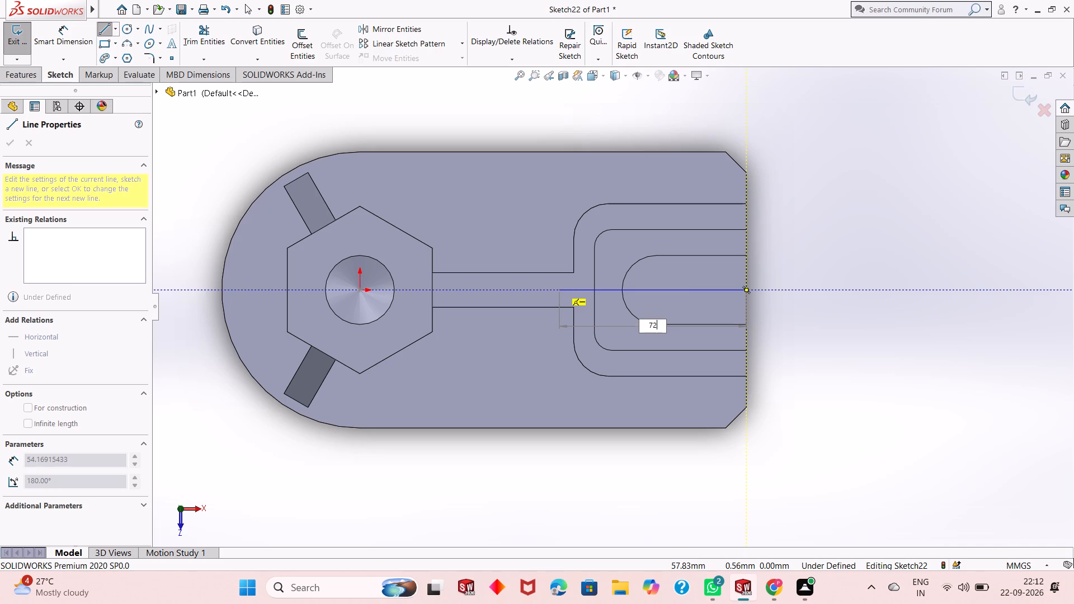
key("Return")
key("Escape")
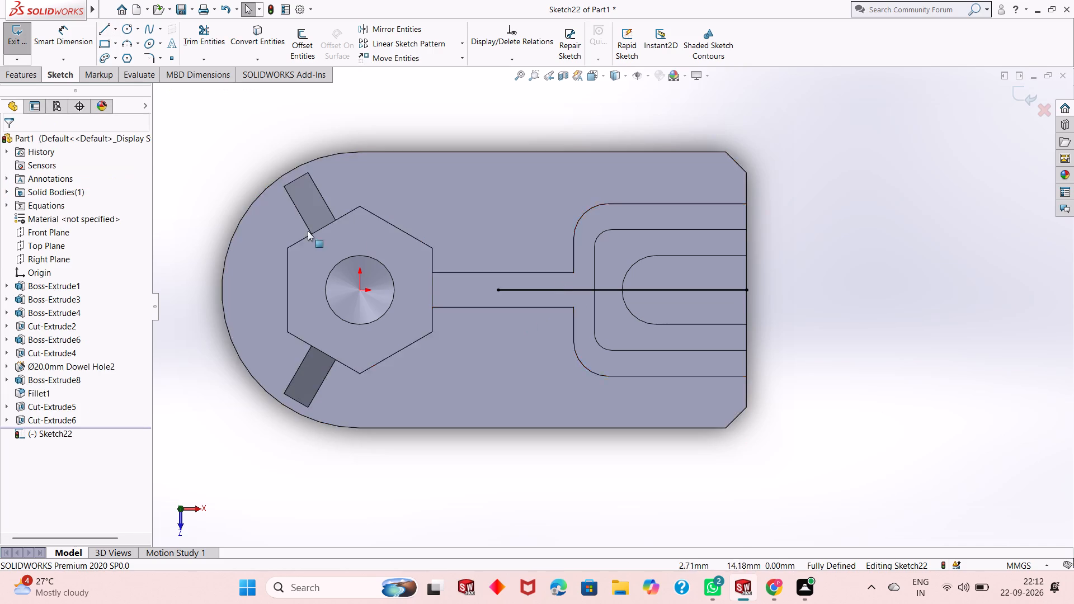
left_click(1016, 98)
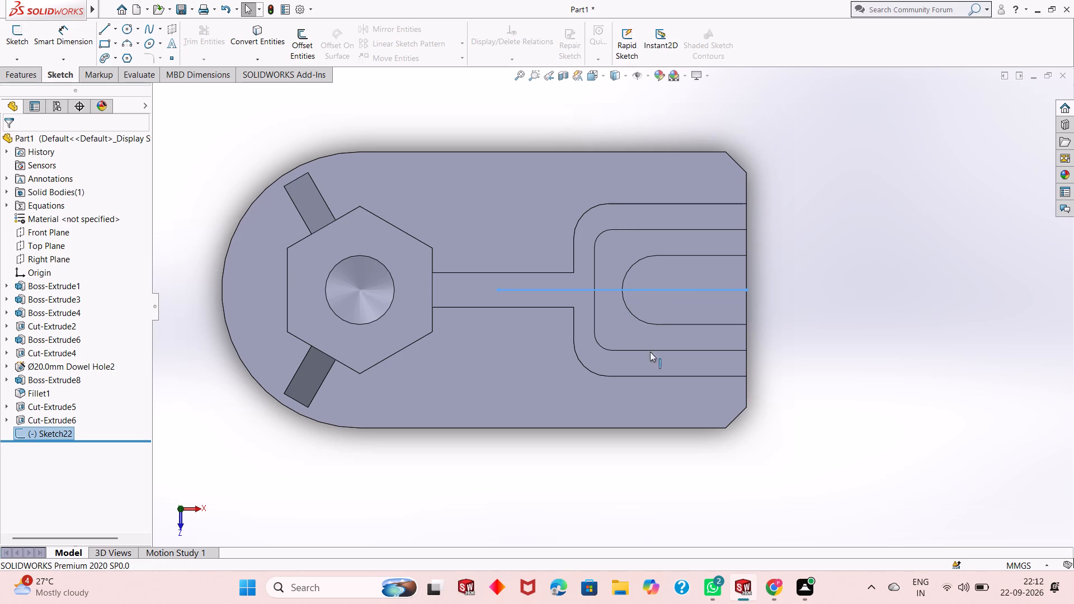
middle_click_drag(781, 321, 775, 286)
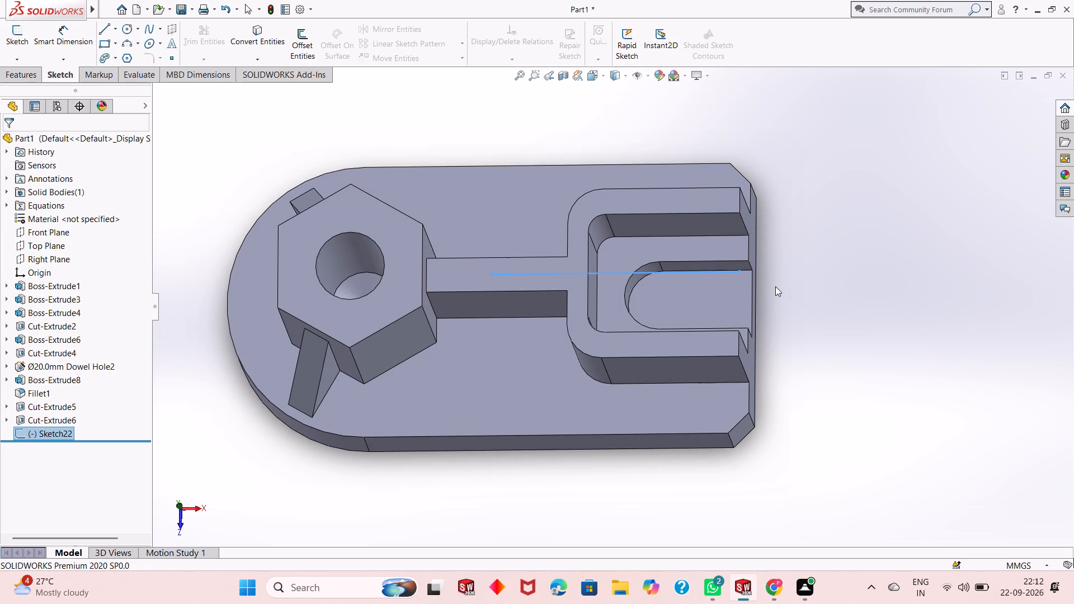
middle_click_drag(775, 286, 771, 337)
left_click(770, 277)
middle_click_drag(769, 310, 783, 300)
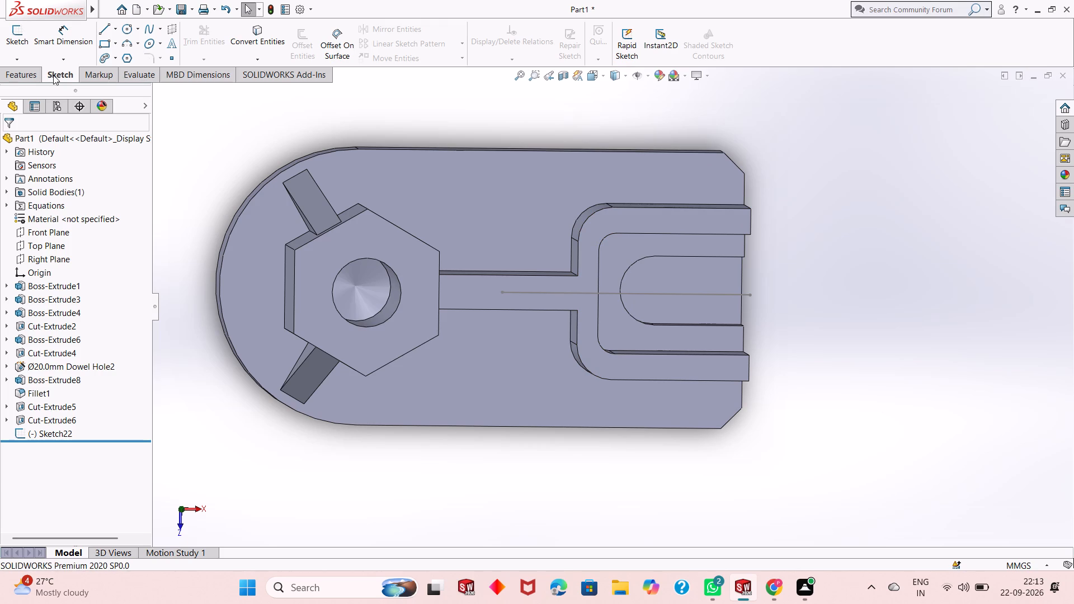
Start a blind ISO dowel hole with the Hole Wizard and set its size to Ø6.0.
left_click(15, 72)
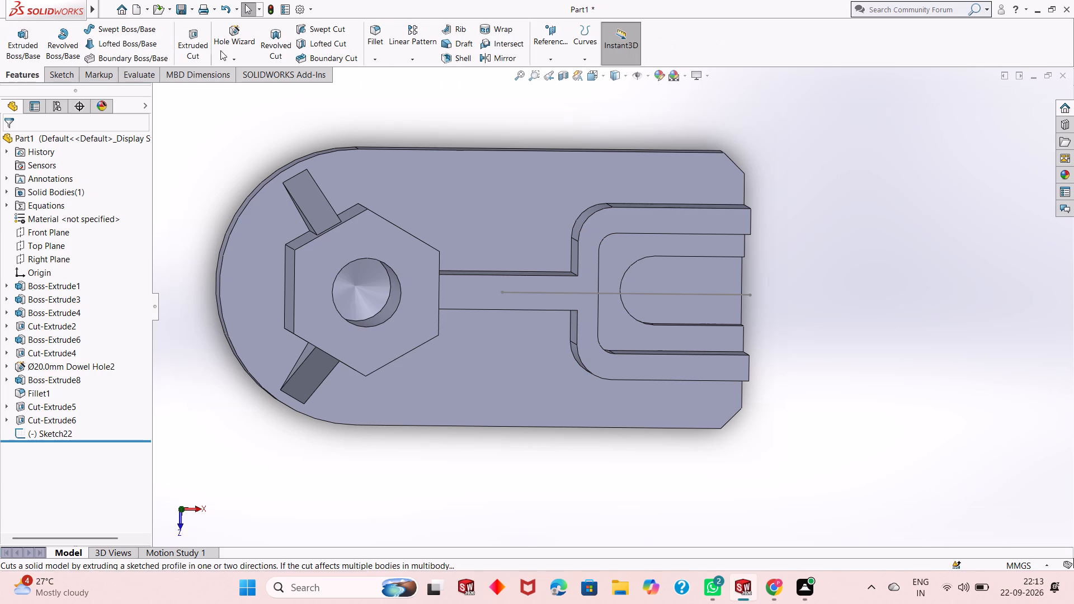
left_click(232, 45)
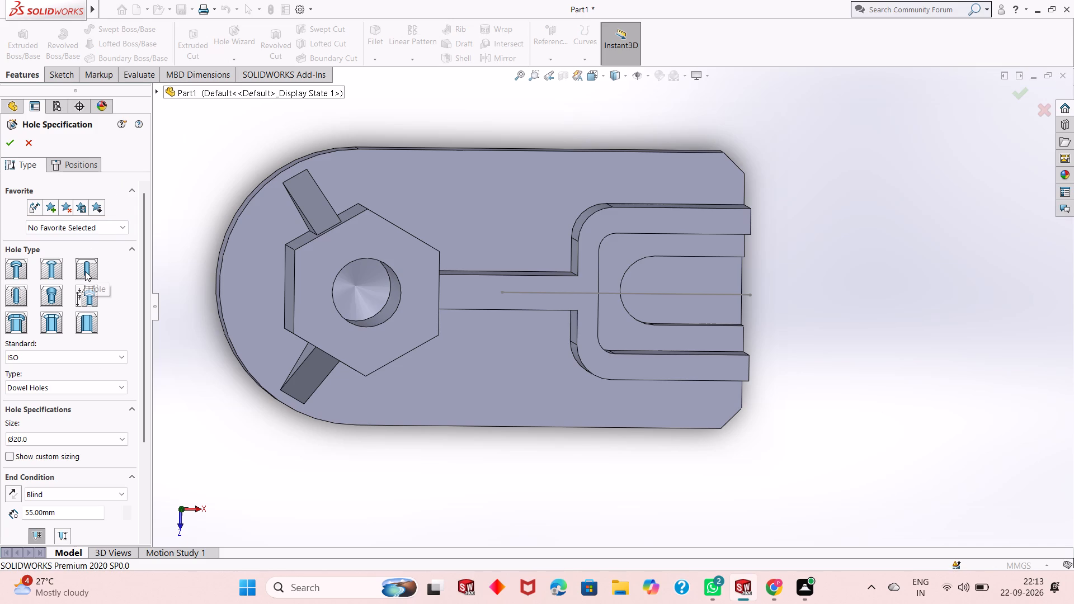
left_click(104, 435)
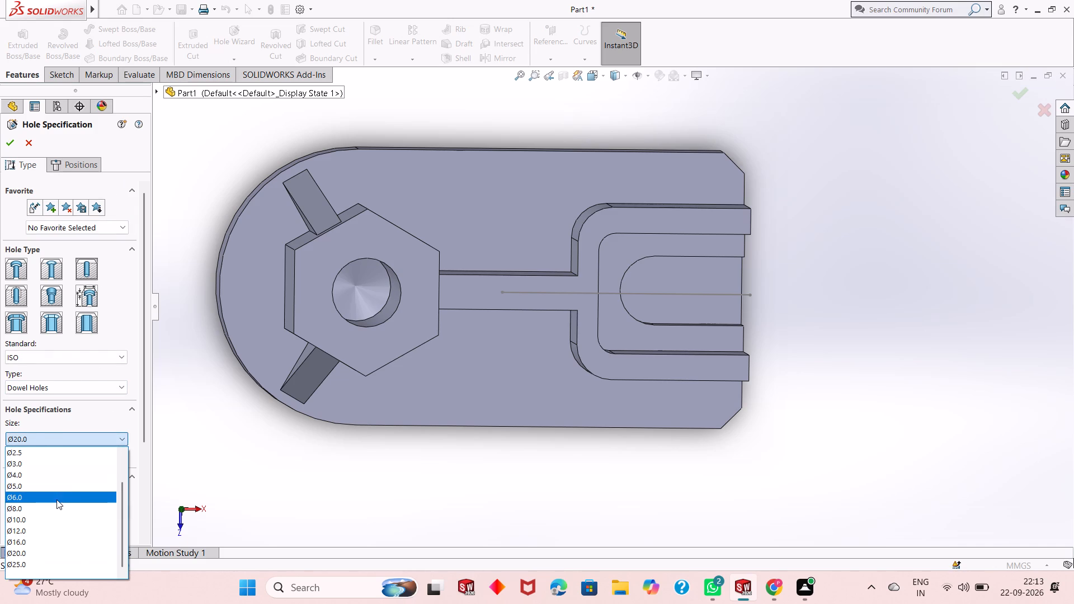
left_click(56, 499)
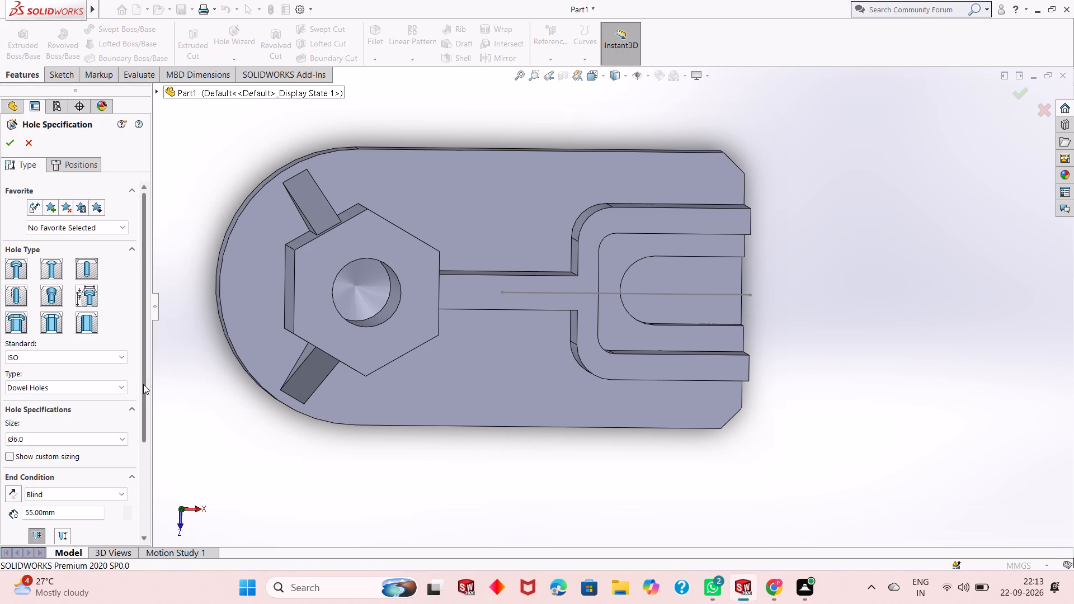
scroll(143, 384, "down", 1)
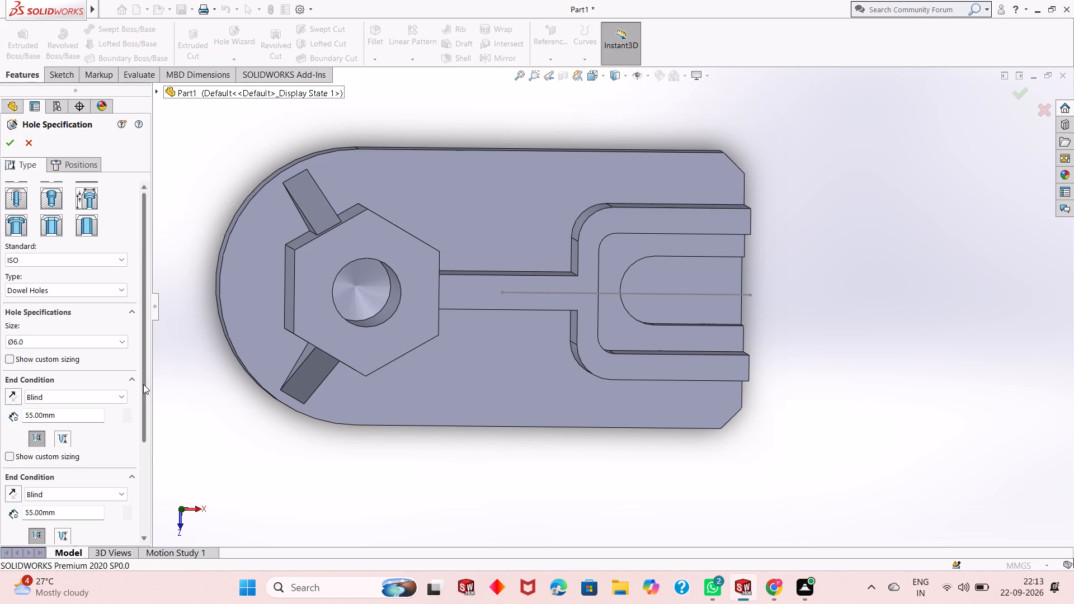
double_click(75, 417)
Examine the hexagonal boss, the strip and the pocketed block from the side and from above before setting the hole's depth.
middle_click_drag(414, 451, 407, 358)
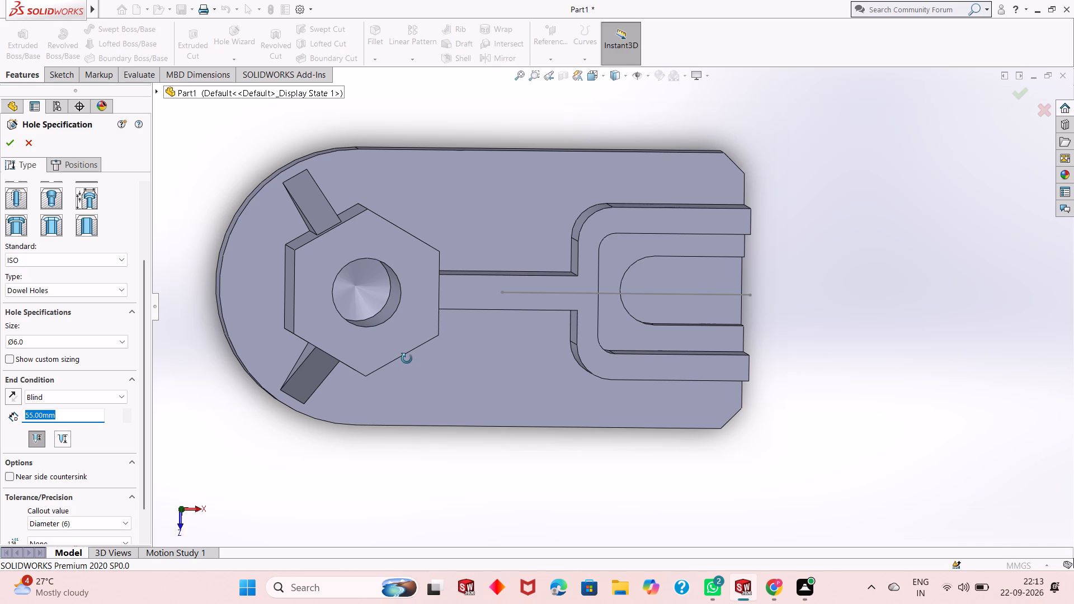
middle_click_drag(438, 437, 432, 373)
scroll(432, 373, "up", 1)
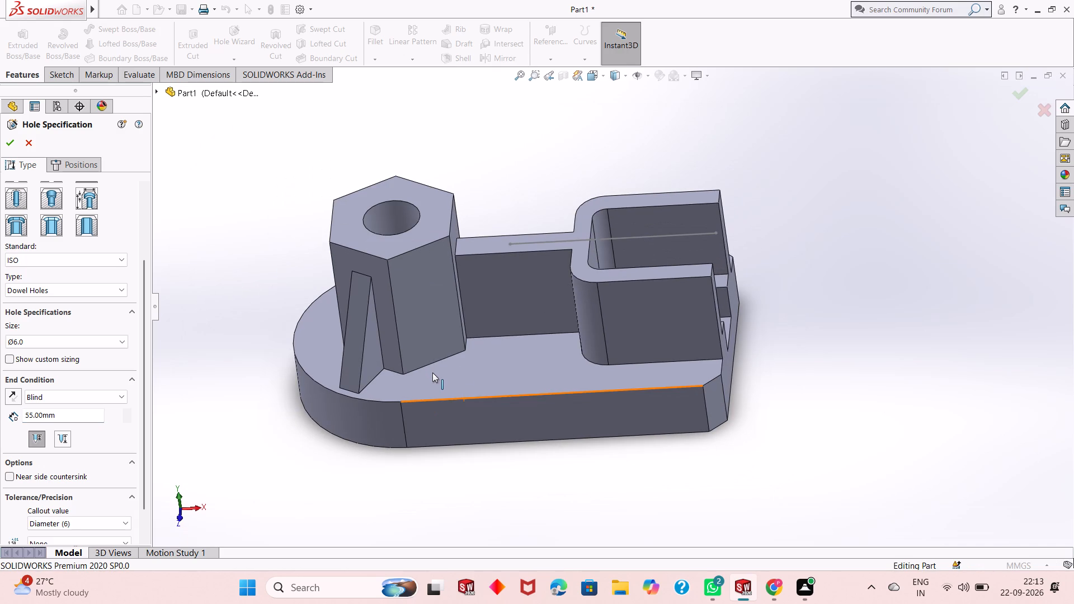
scroll(529, 285, "down", 2)
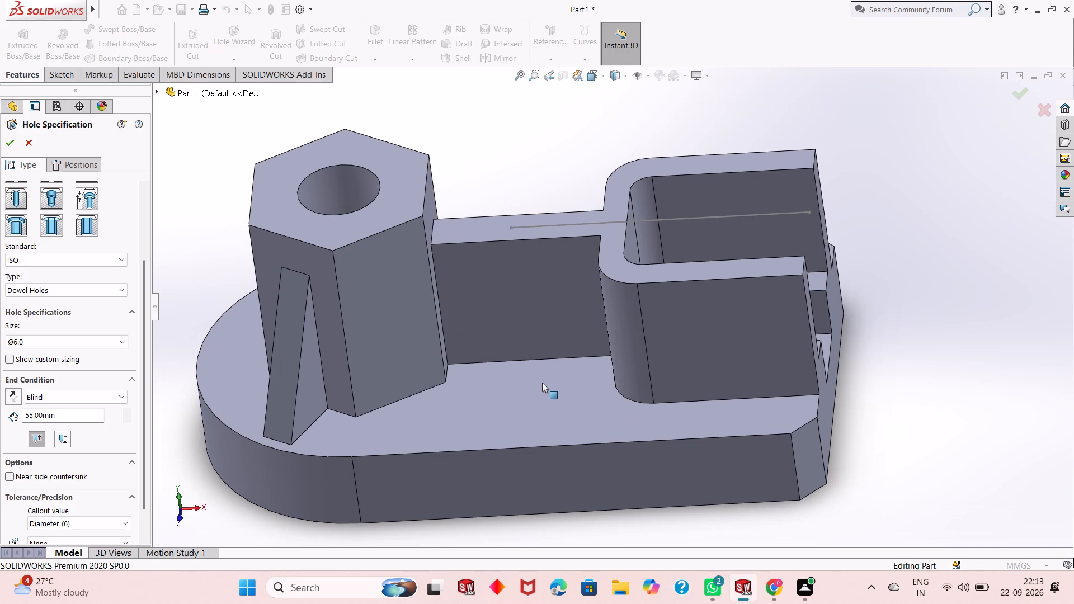
scroll(542, 383, "up", 2)
middle_click_drag(567, 465, 567, 485)
middle_click_drag(552, 270, 550, 310)
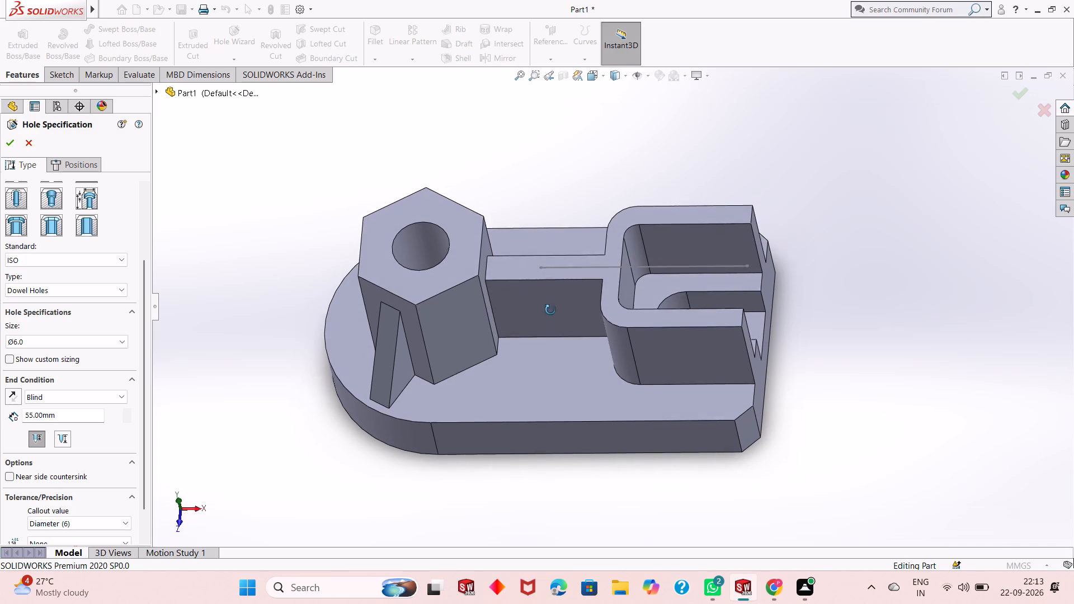
middle_click_drag(550, 310, 550, 324)
scroll(546, 237, "down", 3)
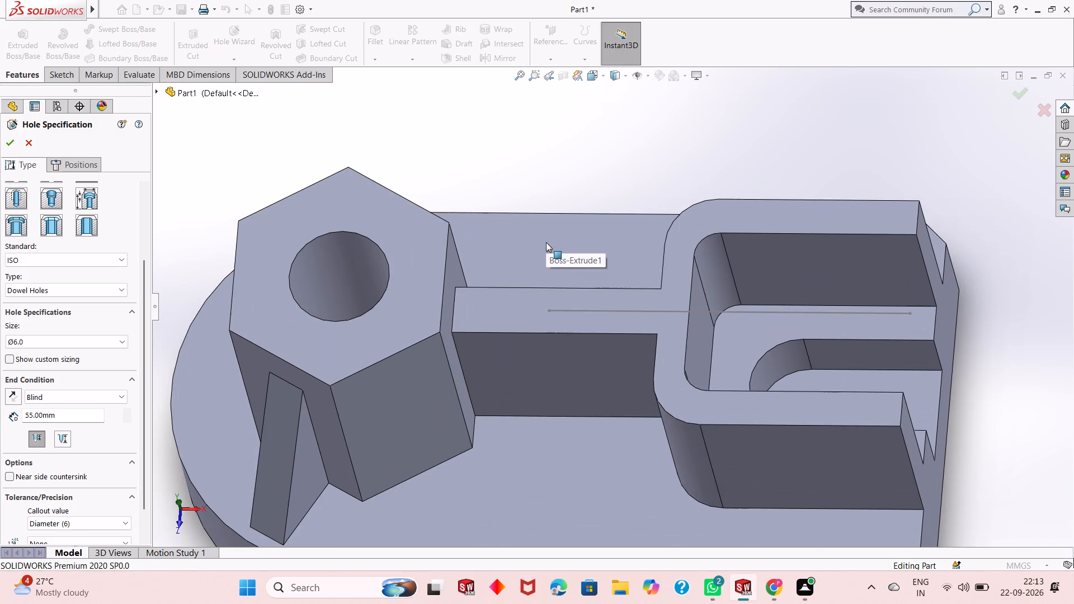
scroll(560, 329, "up", 3)
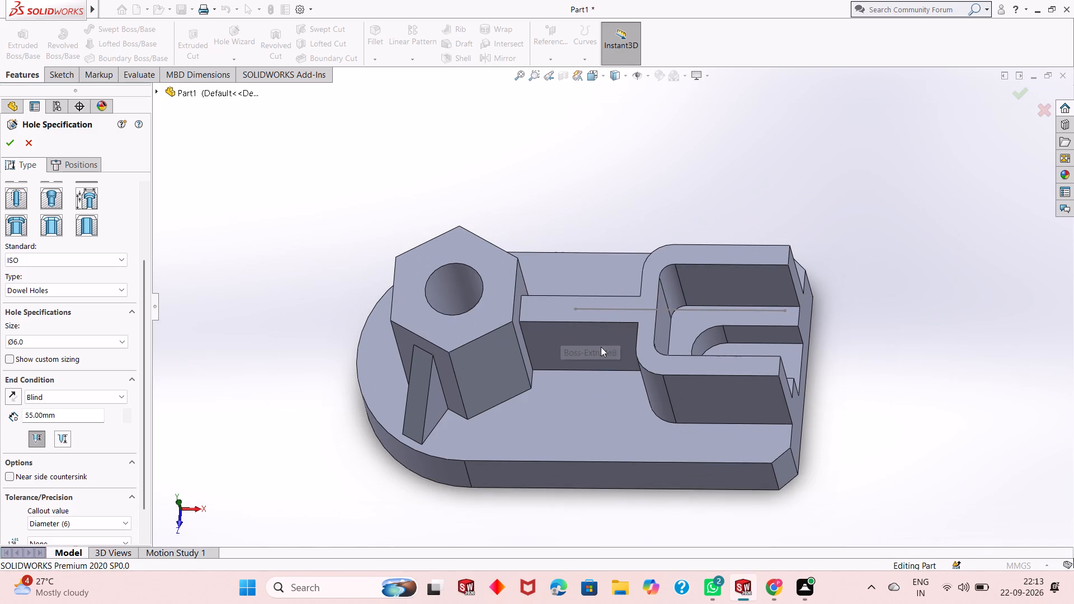
scroll(601, 347, "down", 1)
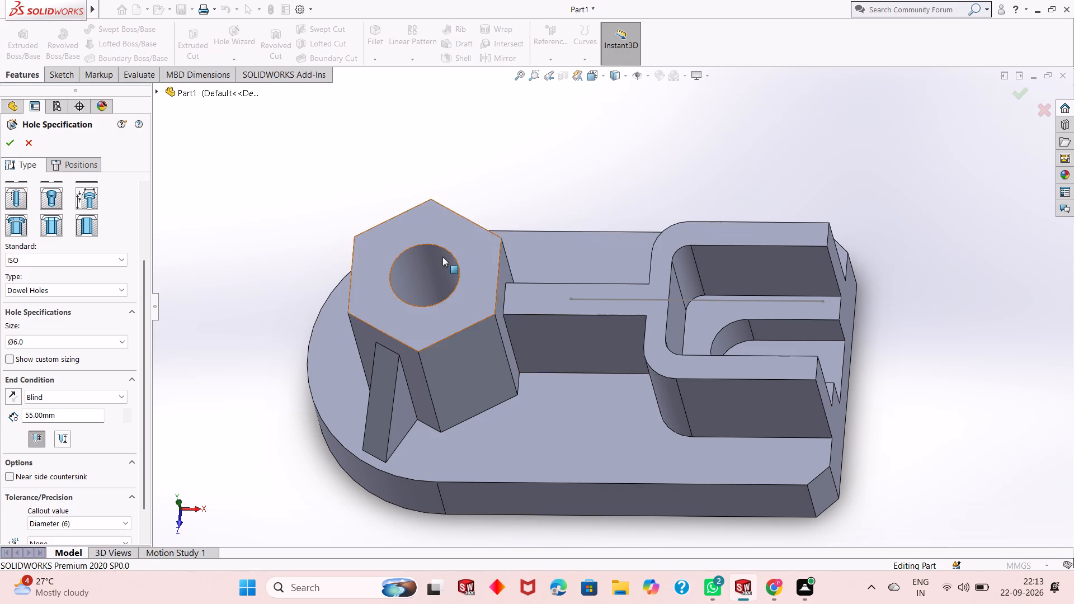
scroll(442, 257, "up", 1)
scroll(657, 326, "down", 1)
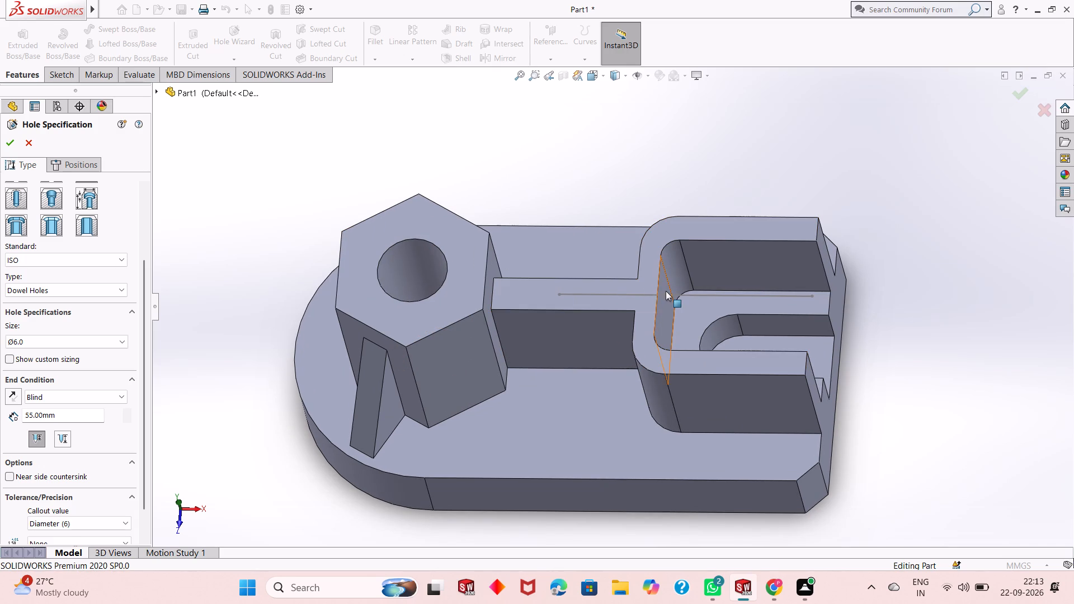
middle_click_drag(614, 346, 631, 366)
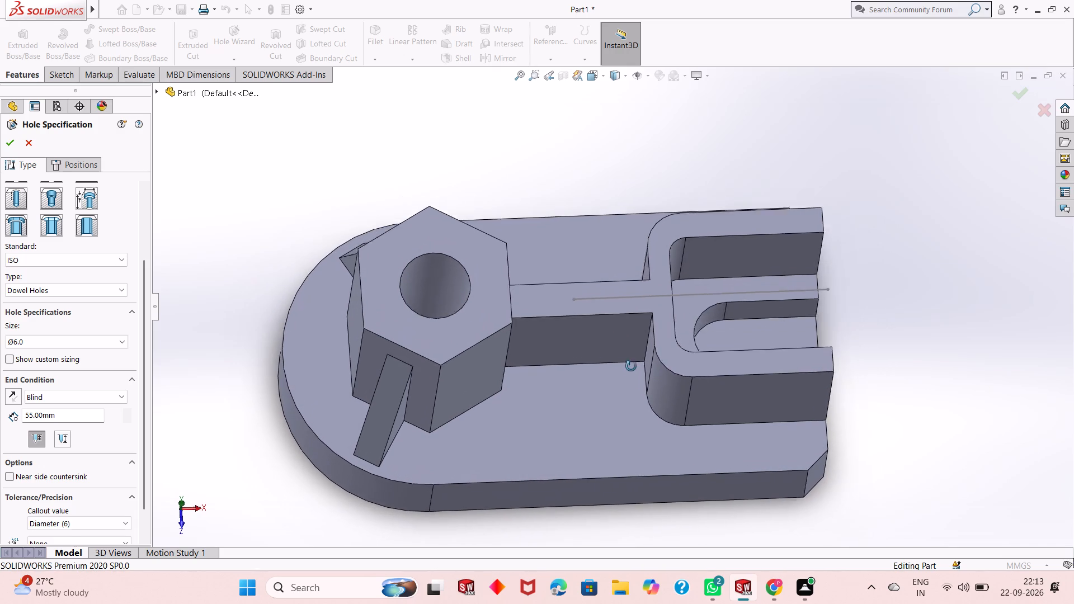
middle_click_drag(631, 366, 629, 408)
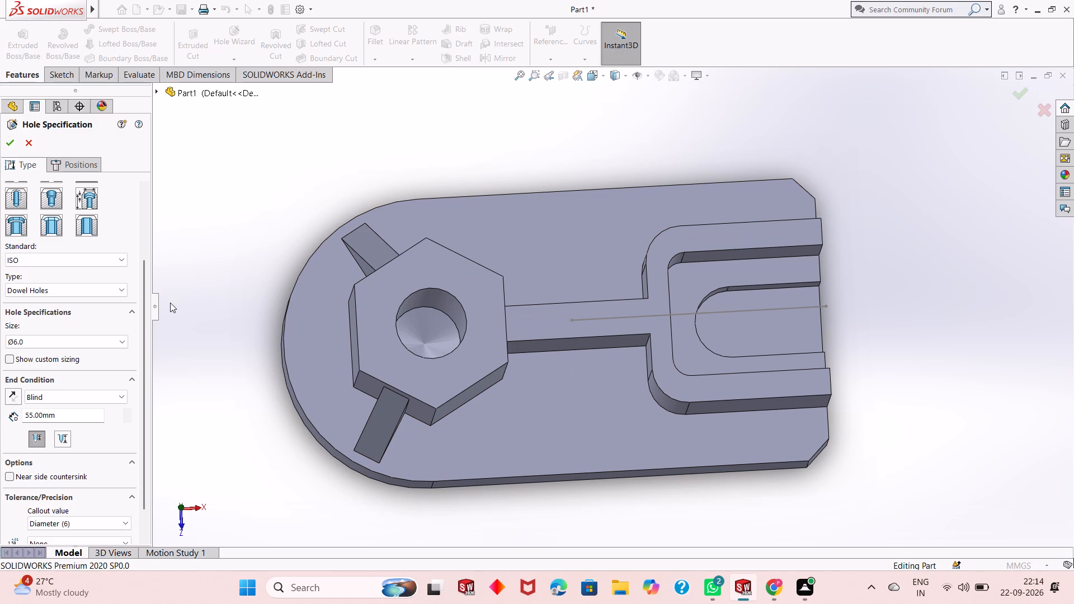
Set the hole's blind depth to 20 mm and place it on the strip's top face at the sketched line's end nearest the hexagonal boss.
double_click(62, 410)
type("20")
key("Return")
middle_click_drag(580, 397, 579, 382)
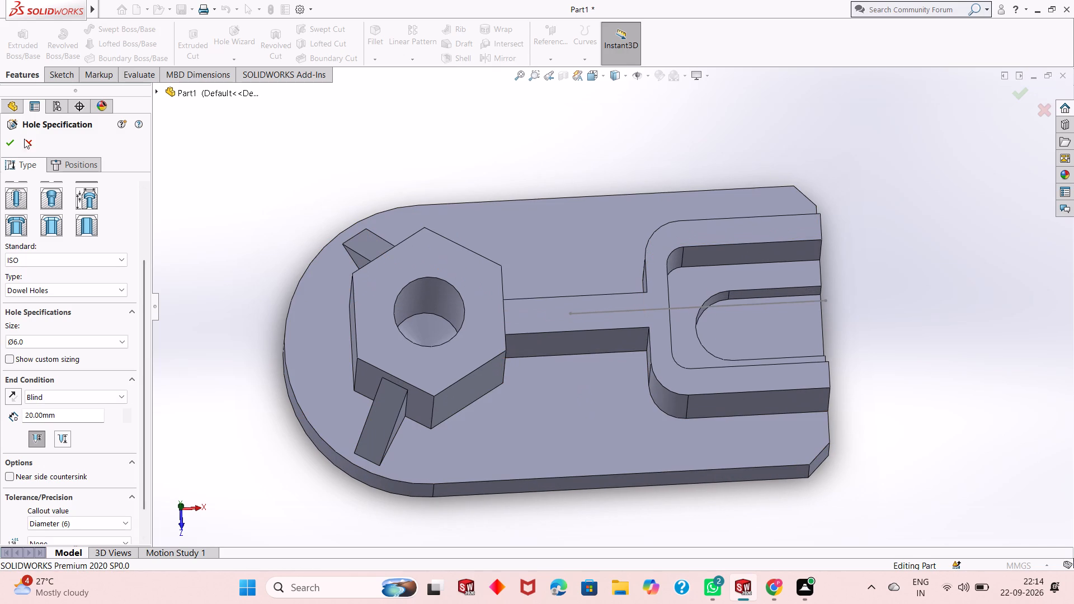
left_click(79, 170)
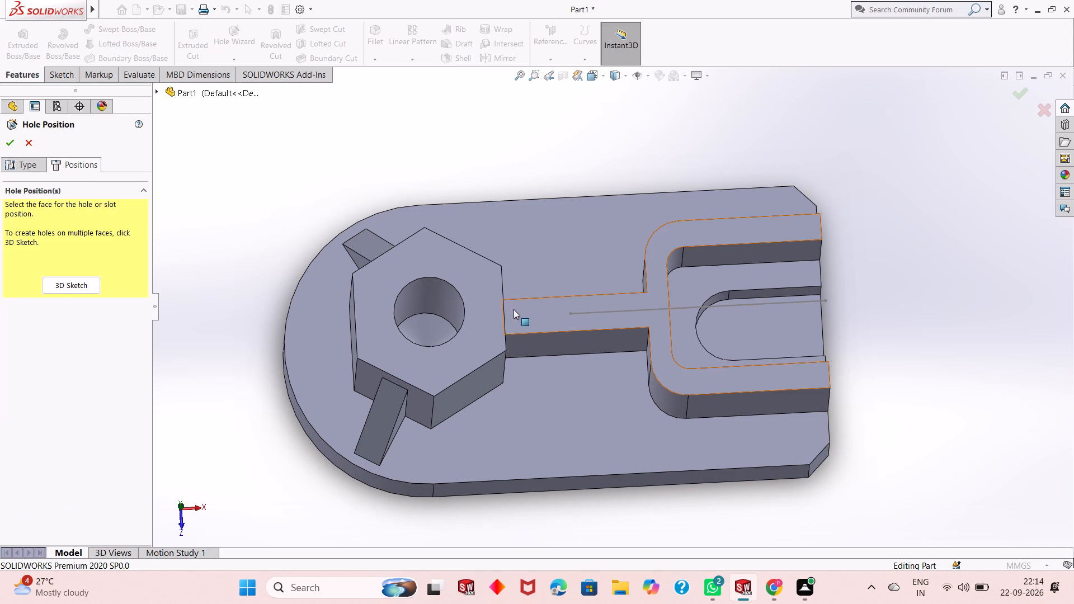
left_click(569, 313)
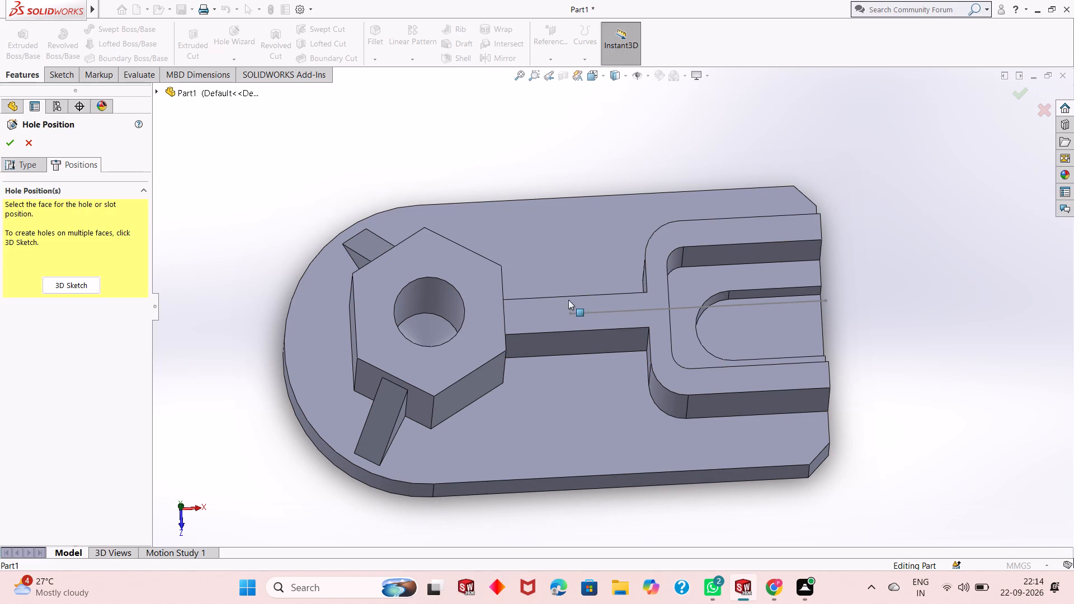
left_click(571, 313)
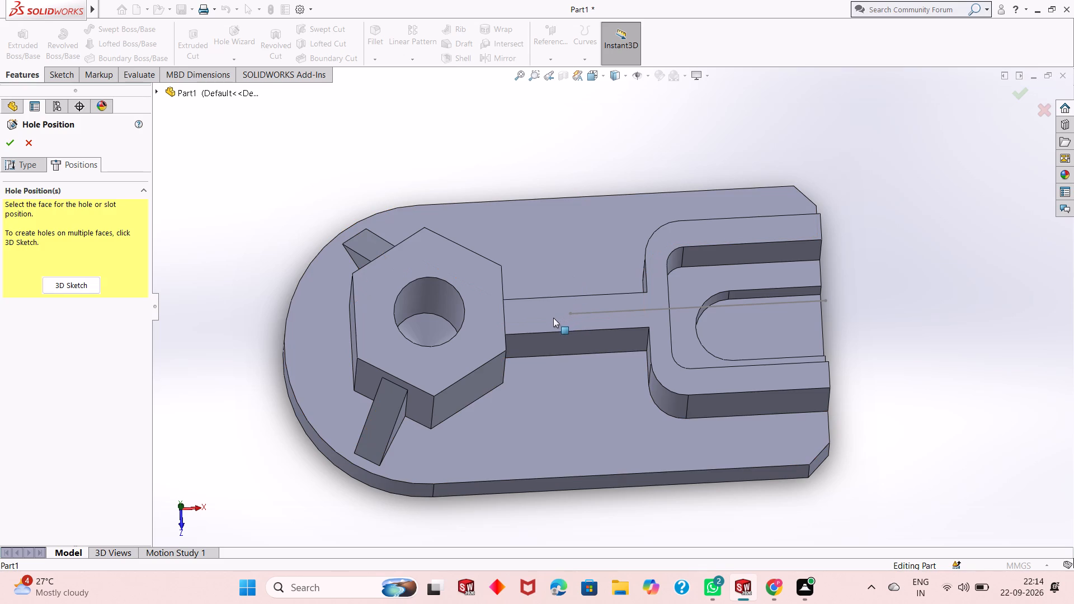
left_click(553, 318)
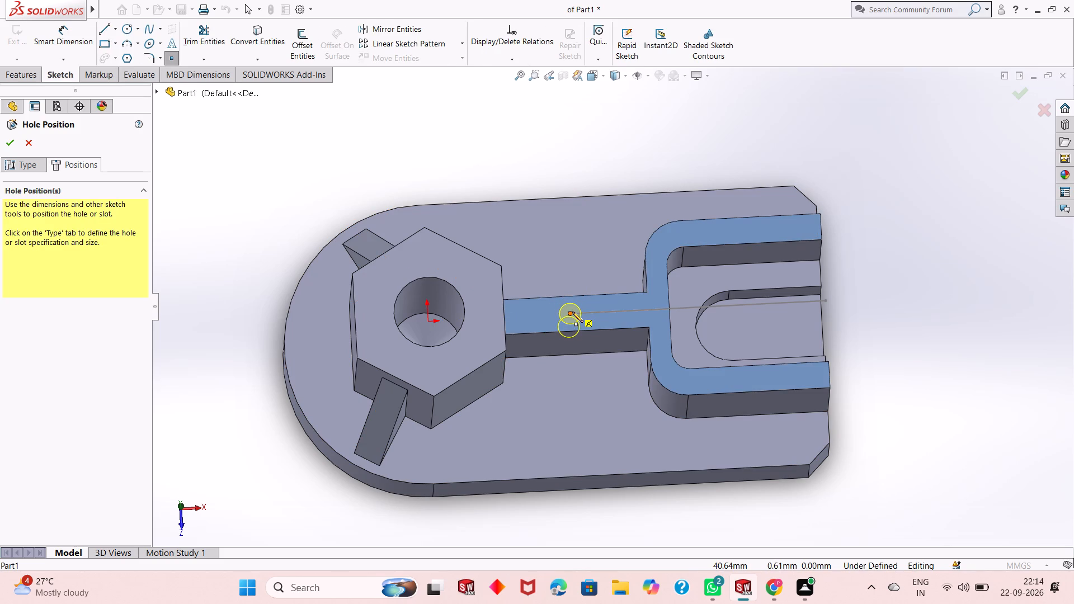
left_click(572, 312)
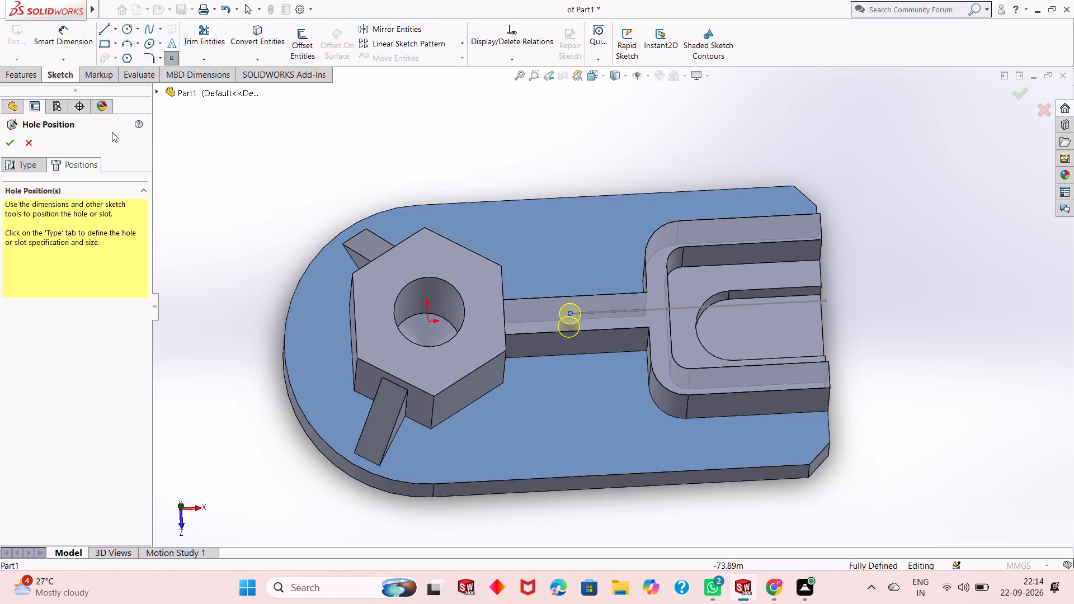
left_click(11, 140)
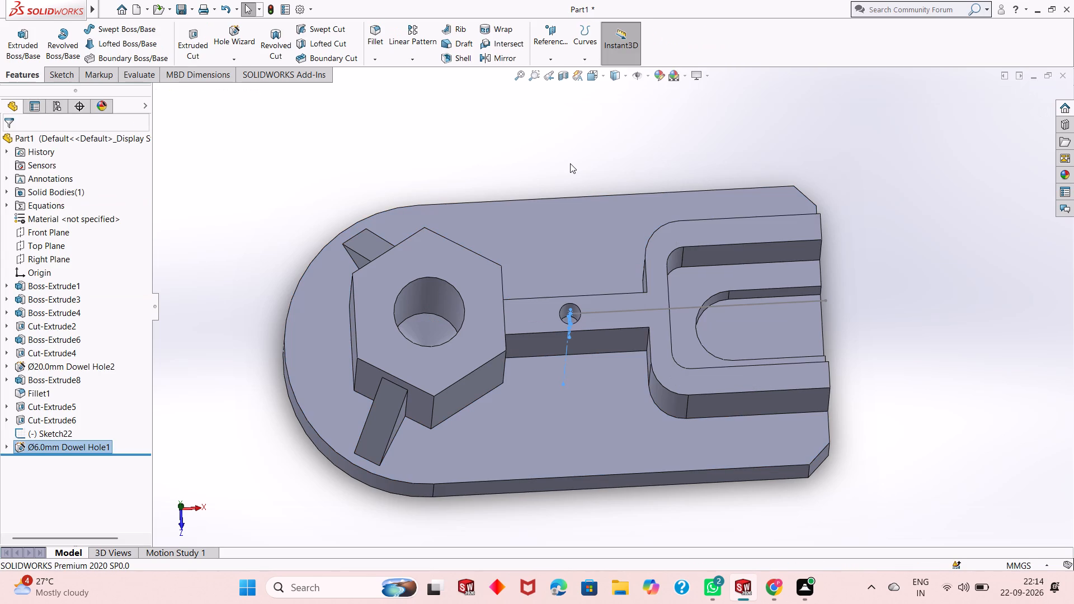
Examine the new dowel hole in the strip and the whole part from above, from the side and close up.
left_click(548, 173)
middle_click_drag(581, 229, 571, 219)
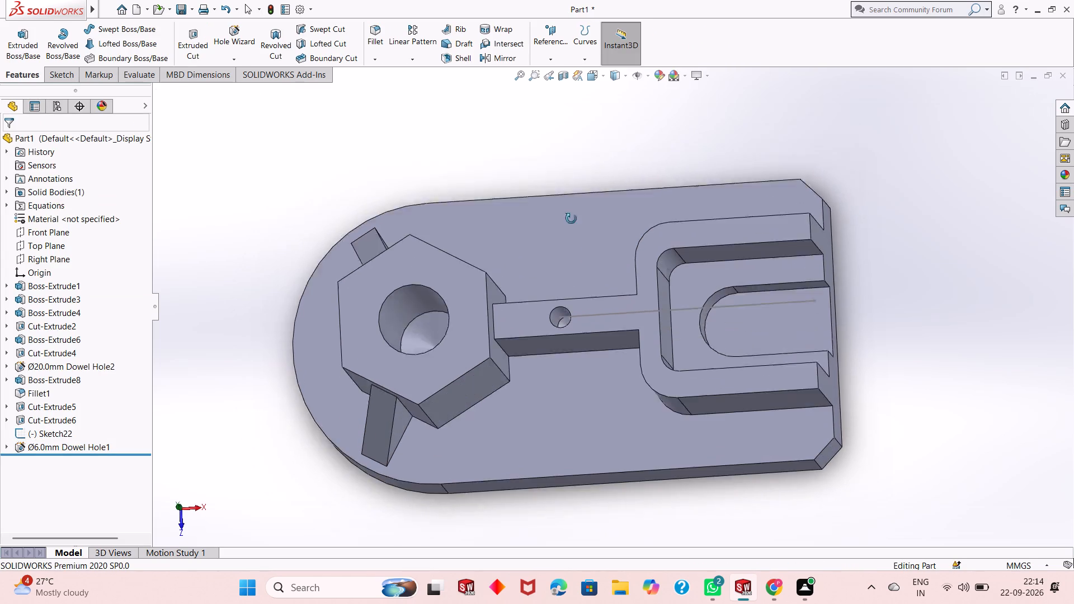
middle_click_drag(571, 219, 572, 173)
middle_click_drag(557, 322, 572, 211)
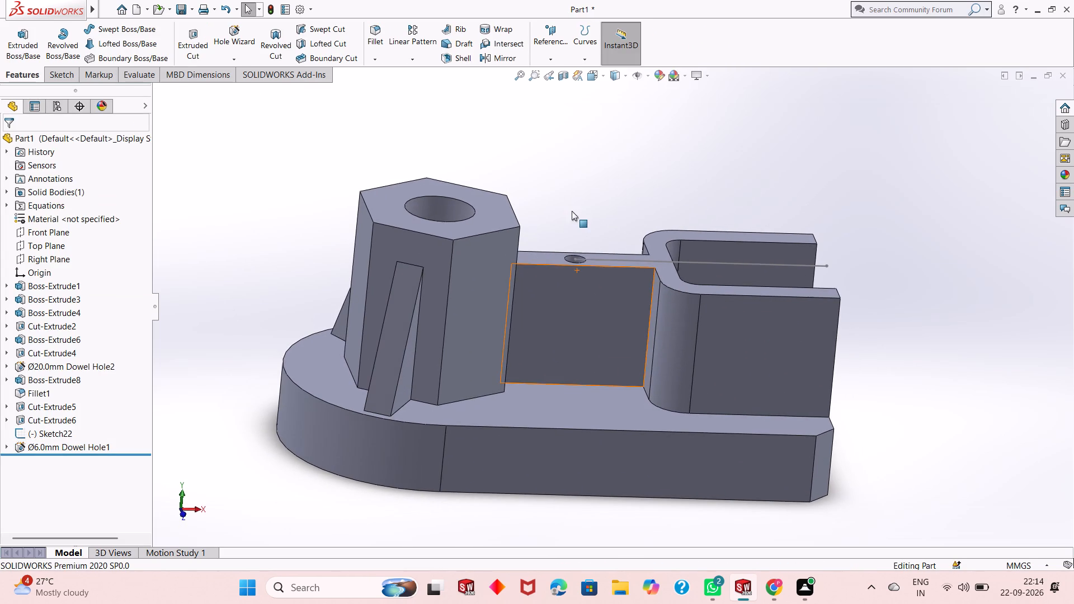
middle_click_drag(581, 301, 566, 270)
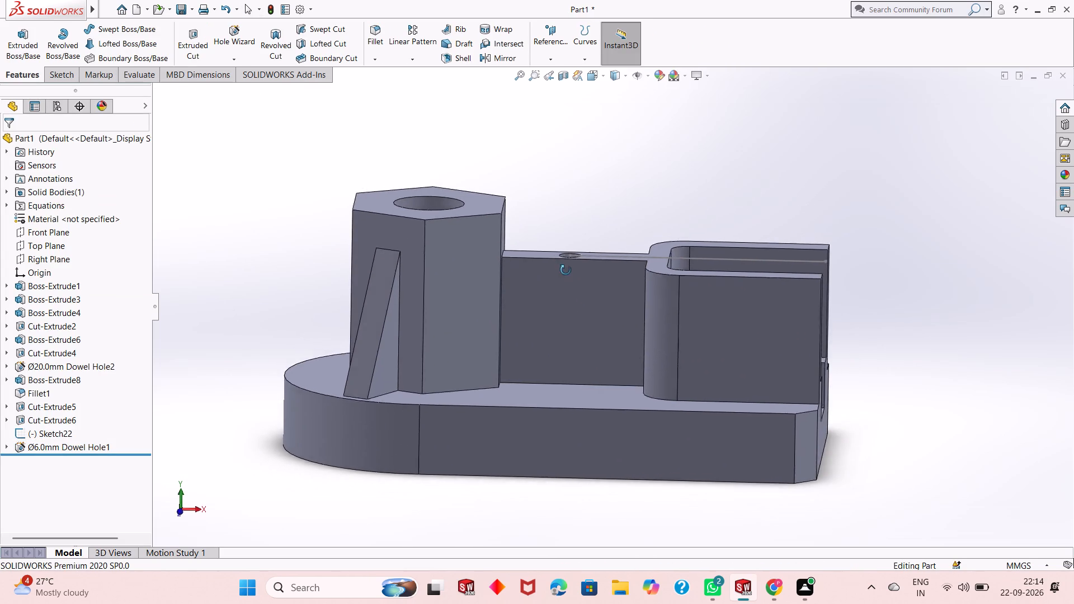
middle_click_drag(566, 270, 573, 244)
middle_click_drag(573, 244, 559, 278)
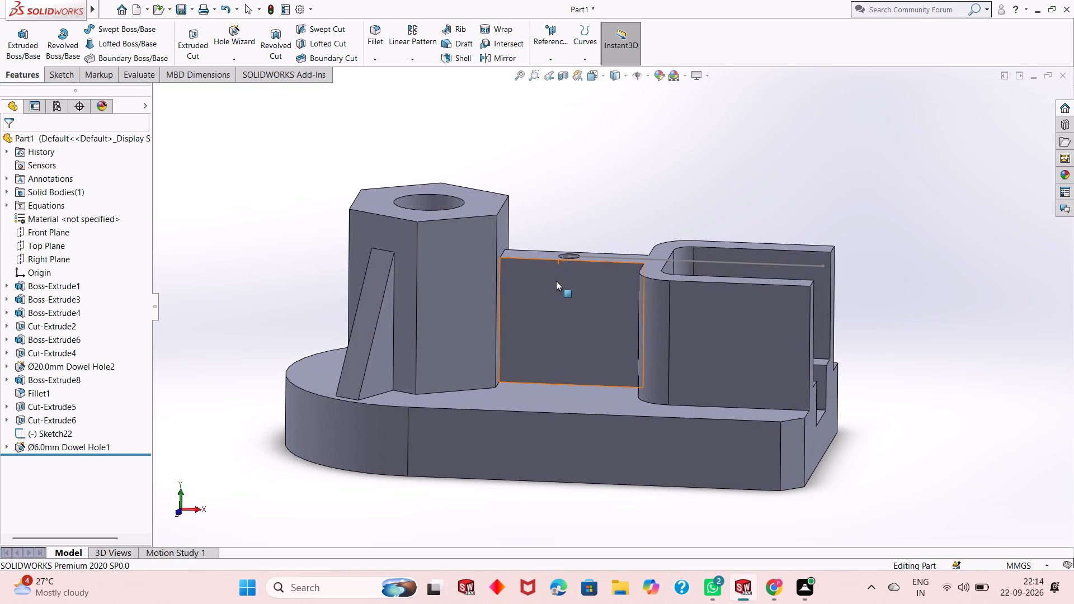
middle_click_drag(605, 237, 615, 176)
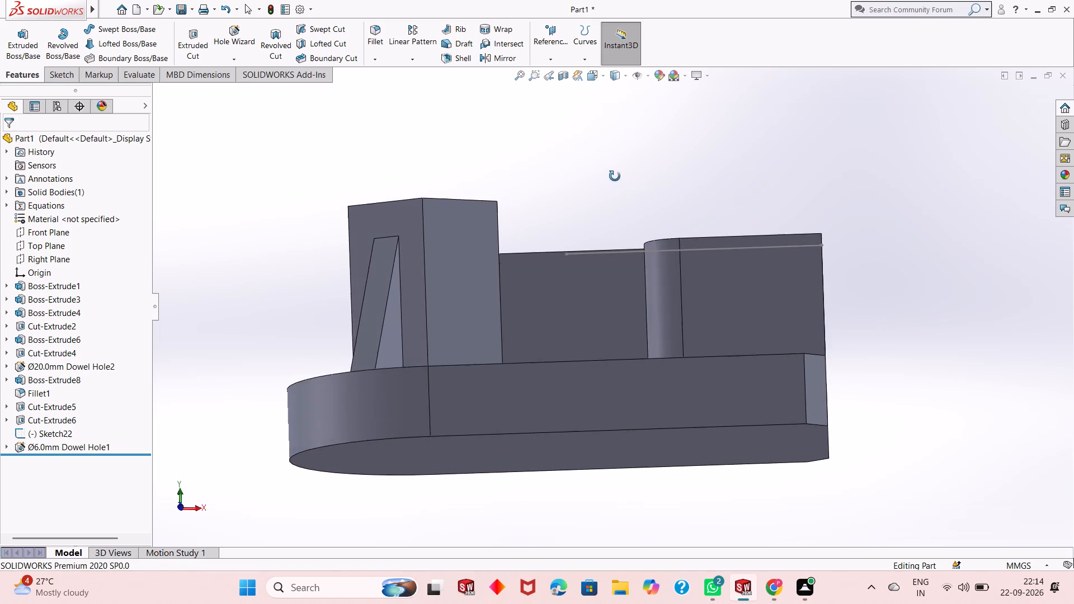
middle_click_drag(615, 176, 614, 275)
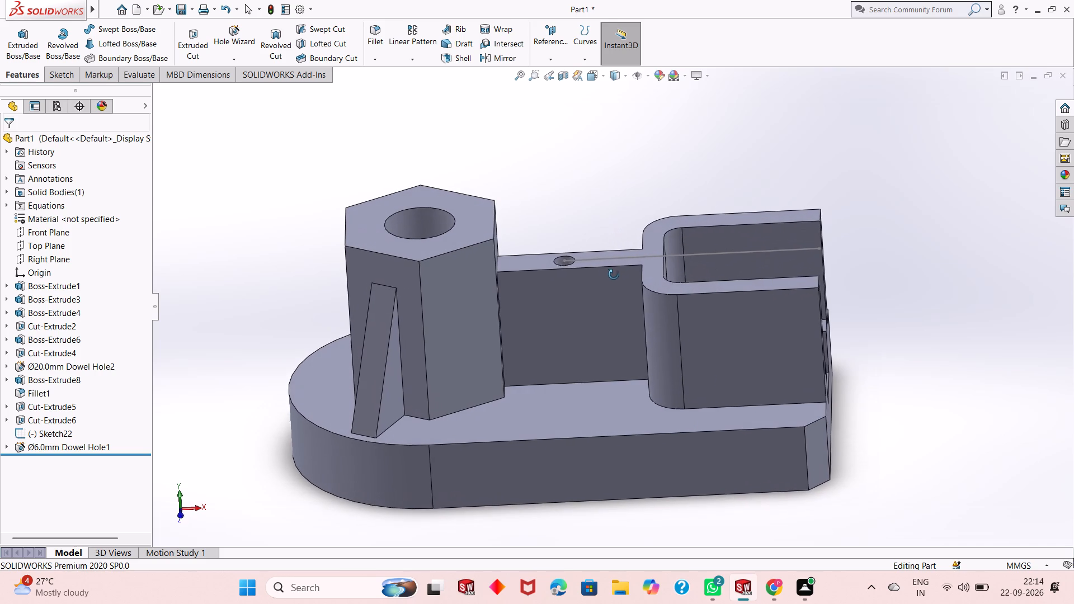
middle_click_drag(614, 275, 614, 275)
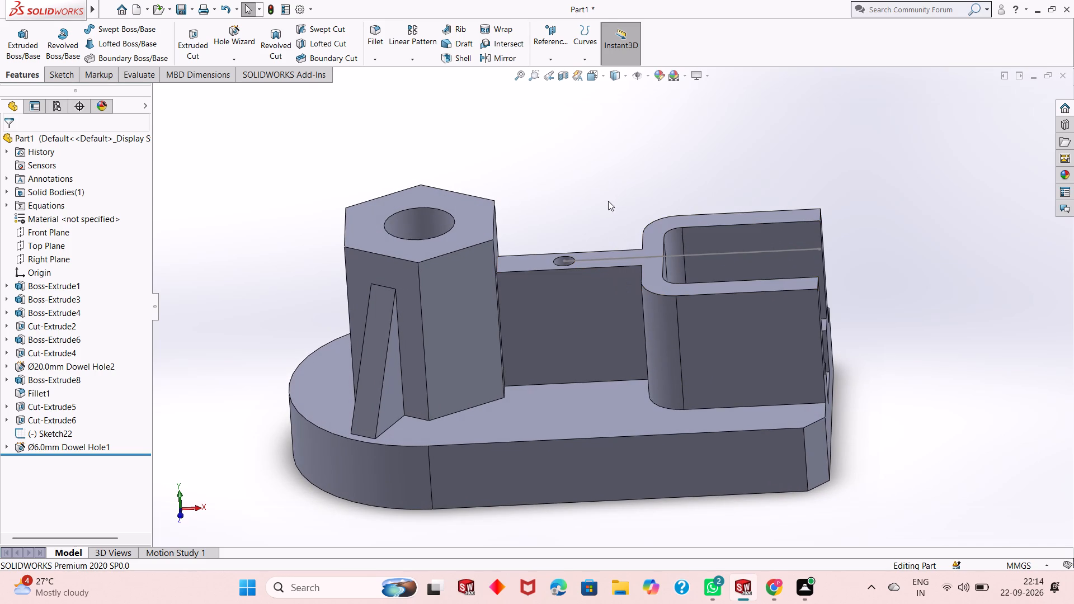
middle_click_drag(580, 229, 600, 171)
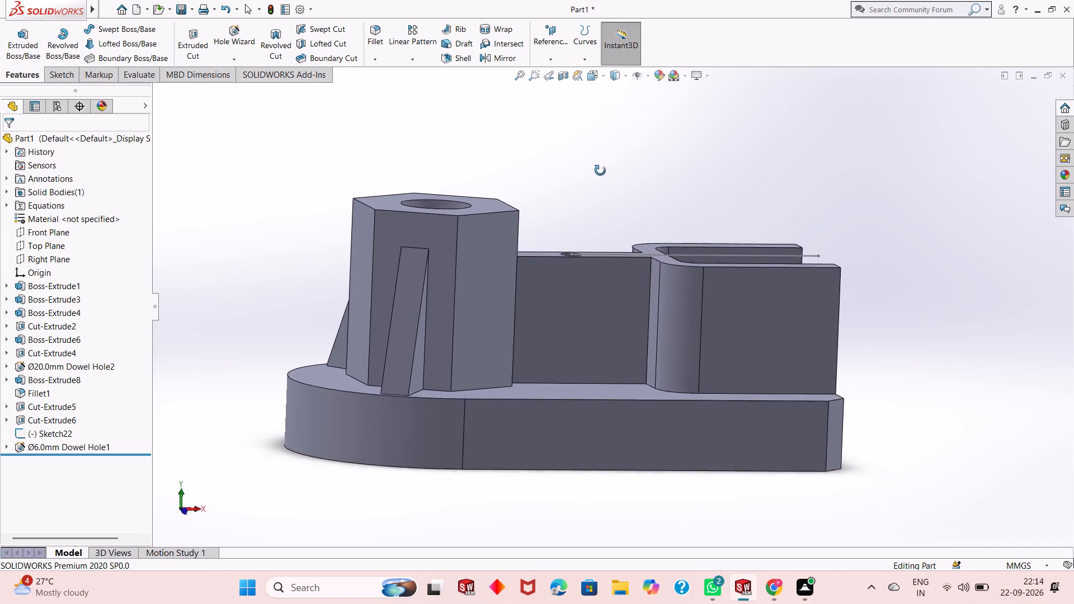
middle_click_drag(600, 171, 586, 237)
scroll(591, 253, "down", 3)
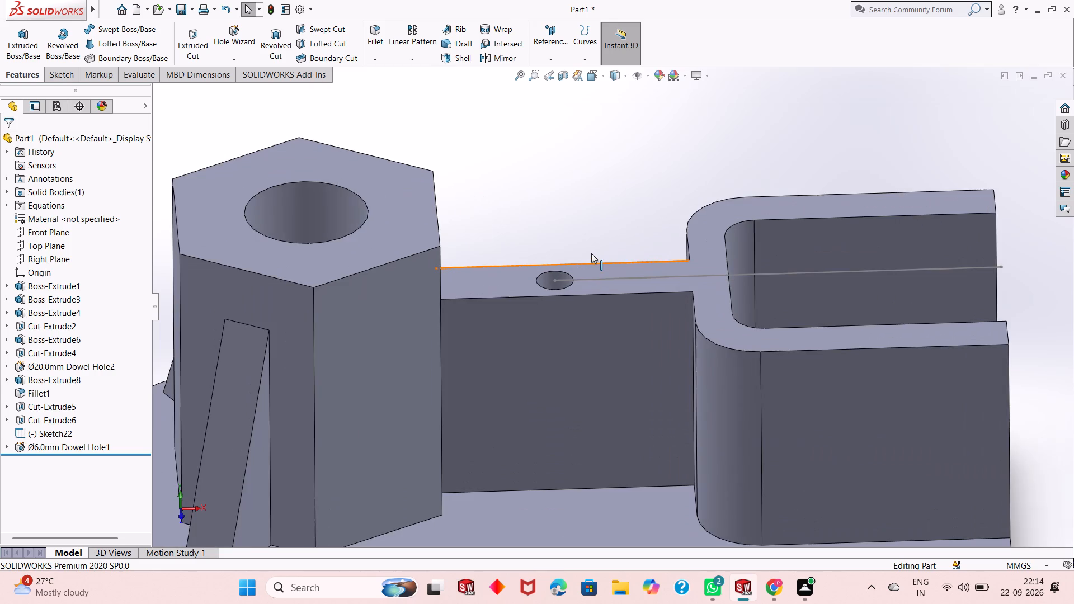
scroll(591, 253, "up", 2)
middle_click_drag(581, 372, 585, 334)
scroll(586, 333, "up", 2)
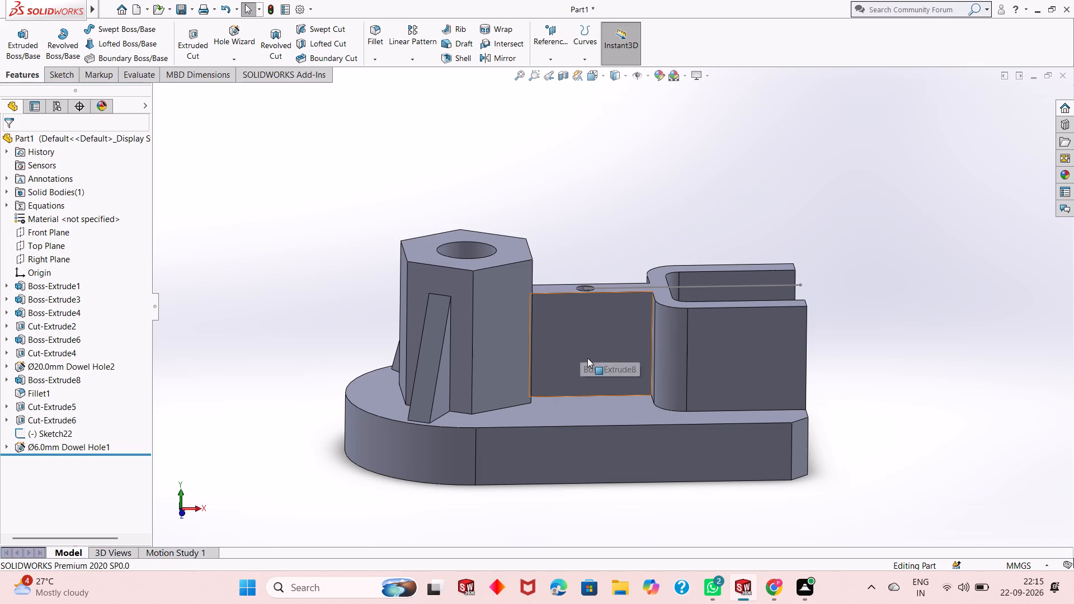
middle_click_drag(588, 358, 570, 386)
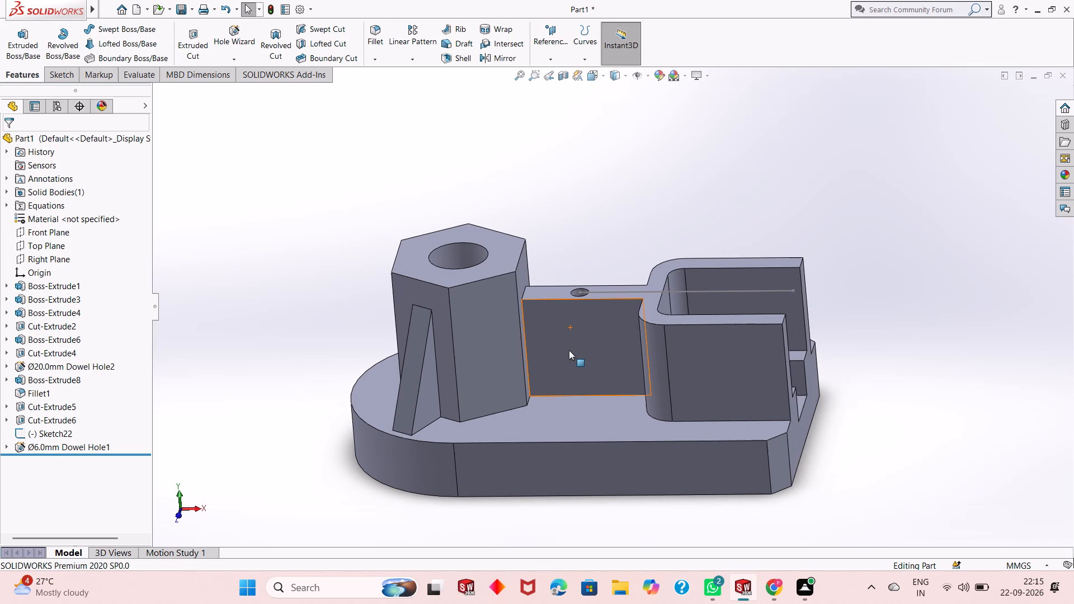
Examine the Ø6 dowel hole in the strip between the hexagonal boss and the pocketed block, from above and obliquely.
middle_click_drag(569, 350, 581, 340)
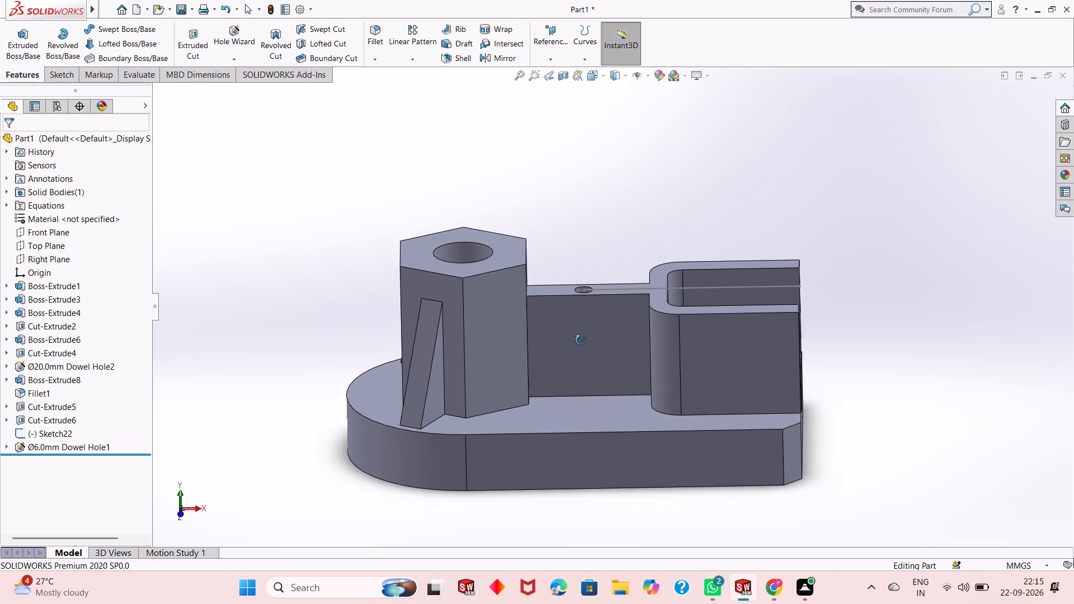
middle_click_drag(581, 340, 581, 345)
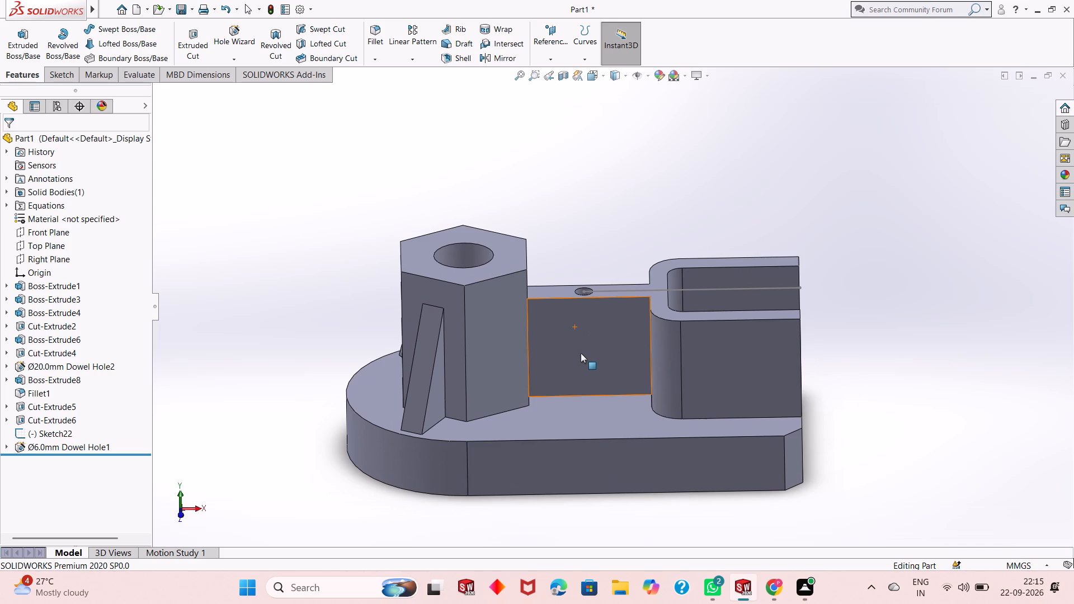
middle_click_drag(599, 406, 601, 437)
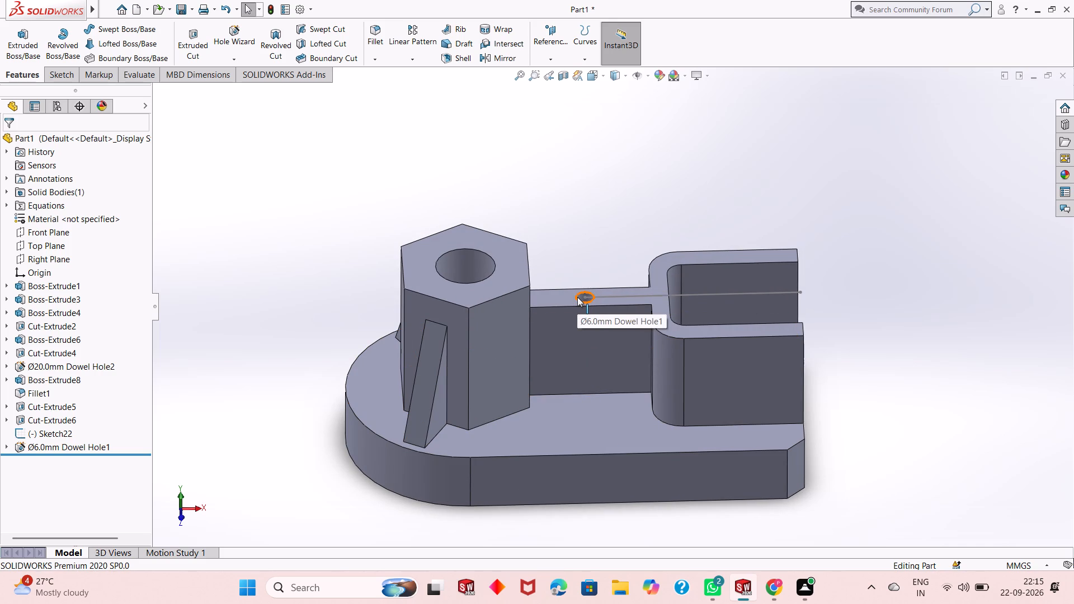
scroll(618, 393, "up", 1)
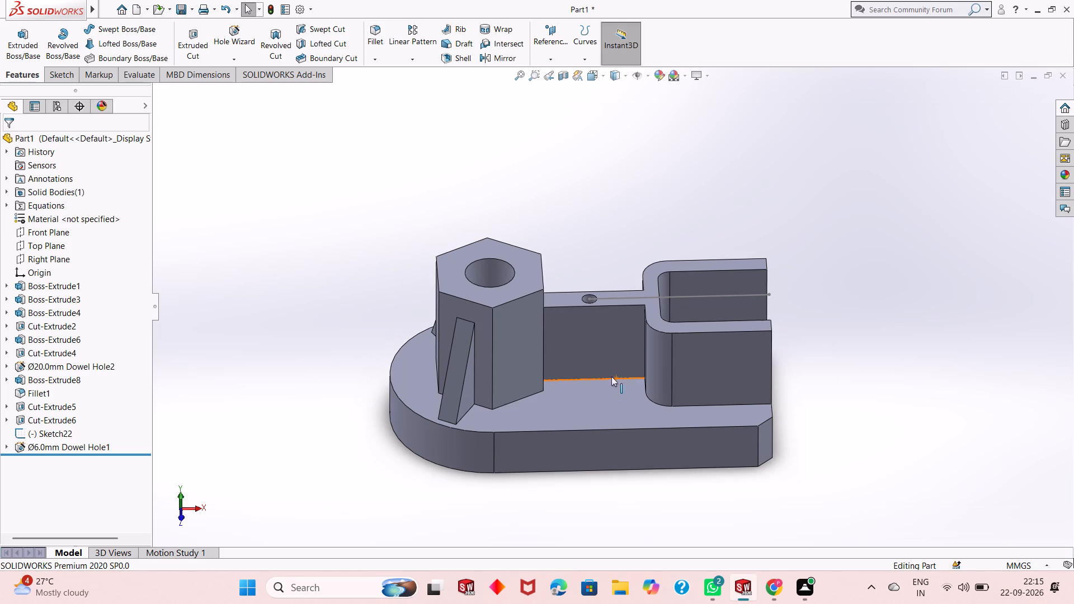
middle_click_drag(603, 247, 599, 286)
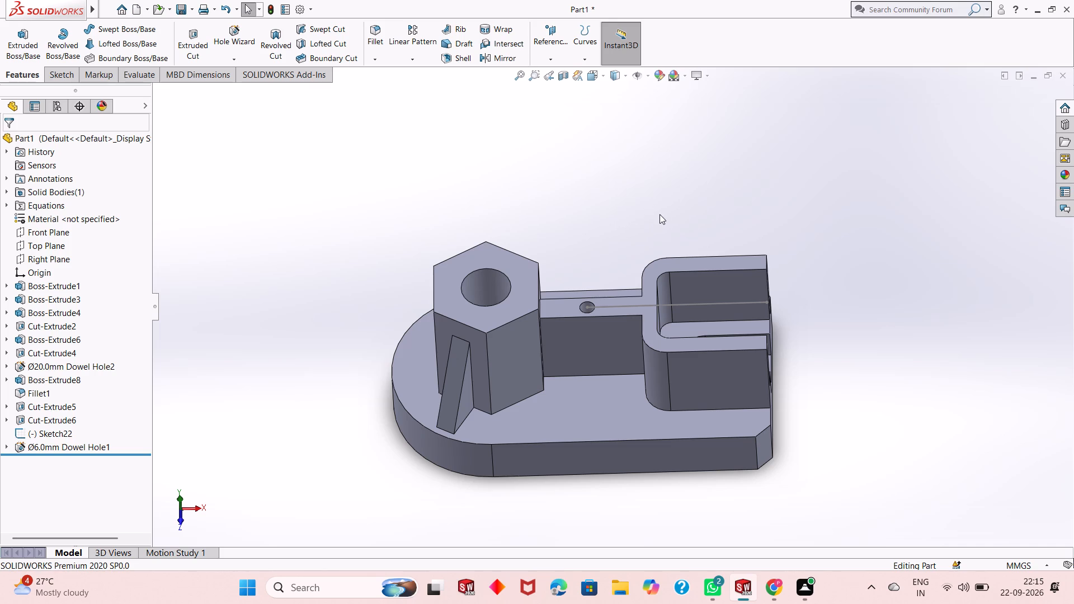
middle_click_drag(584, 259, 587, 337)
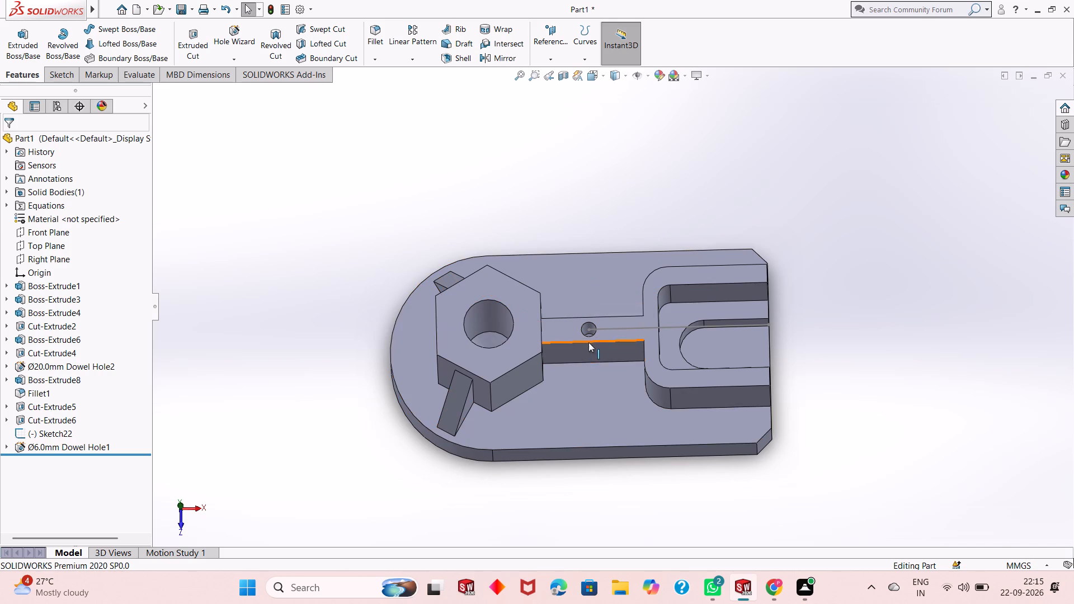
scroll(588, 342, "down", 5)
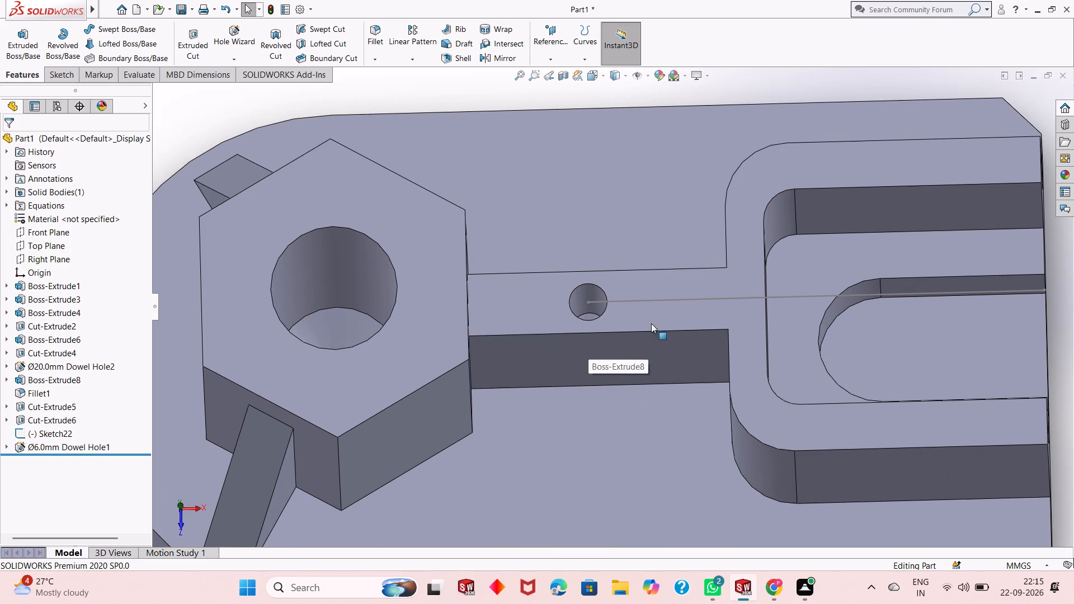
scroll(632, 319, "down", 1)
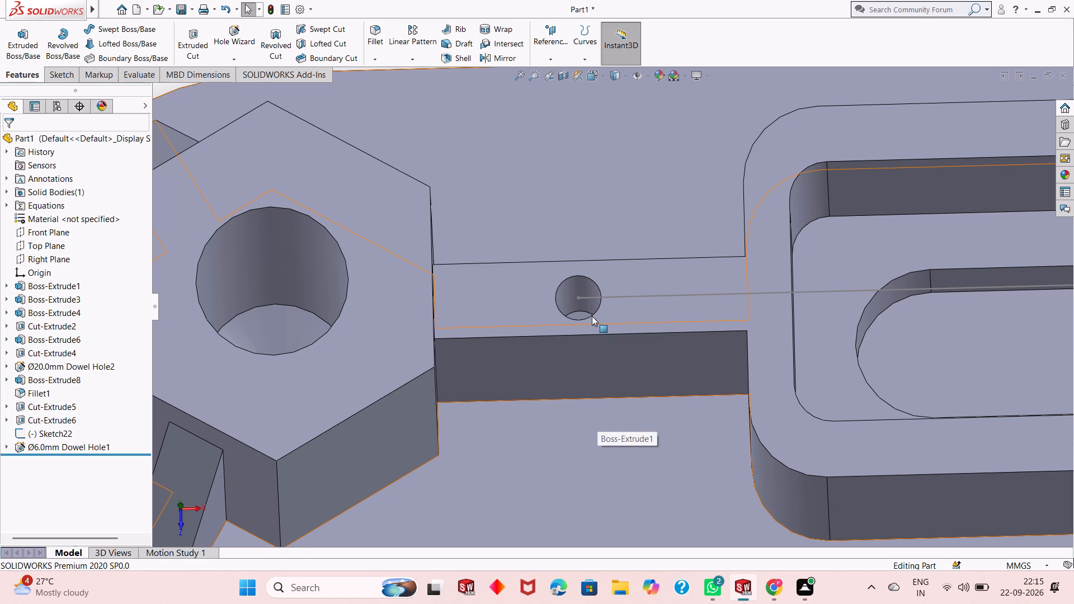
scroll(592, 315, "down", 1)
middle_click_drag(610, 454, 609, 411)
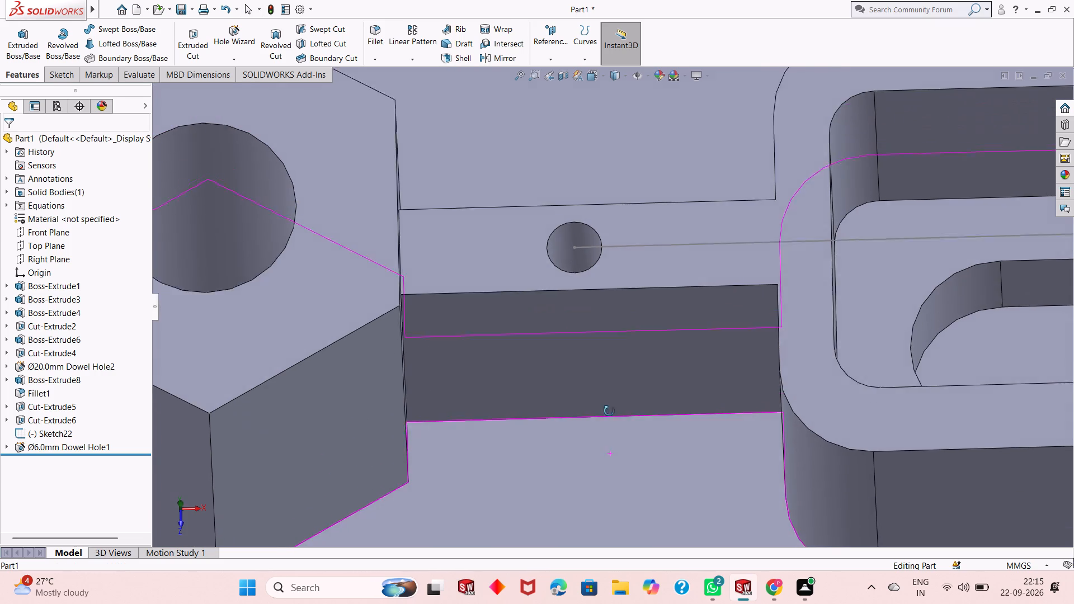
middle_click_drag(609, 411, 609, 376)
scroll(609, 376, "up", 2)
middle_click_drag(603, 317, 605, 288)
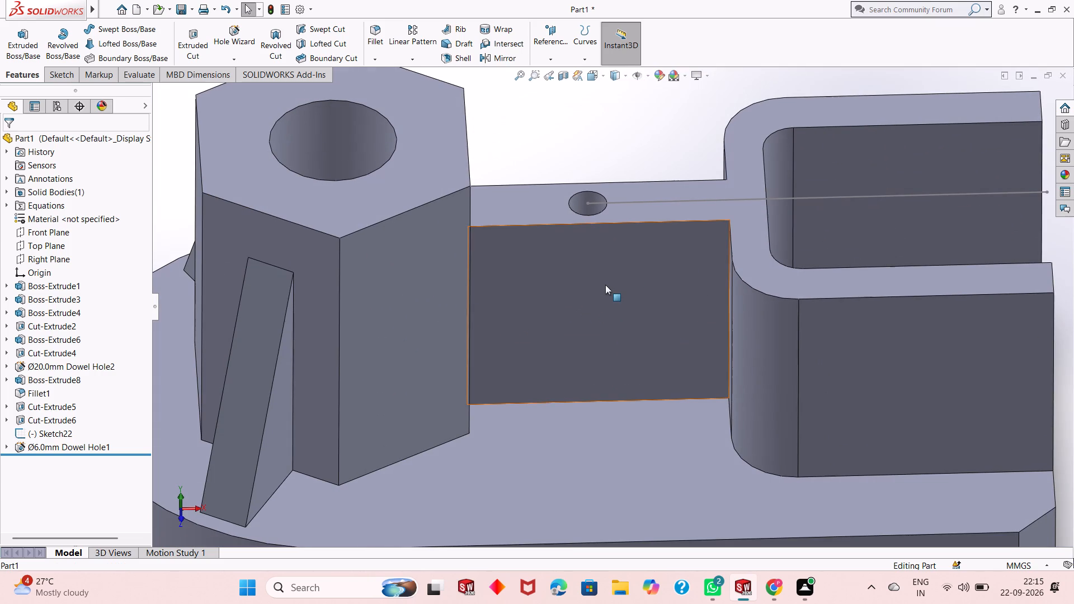
scroll(605, 285, "up", 2)
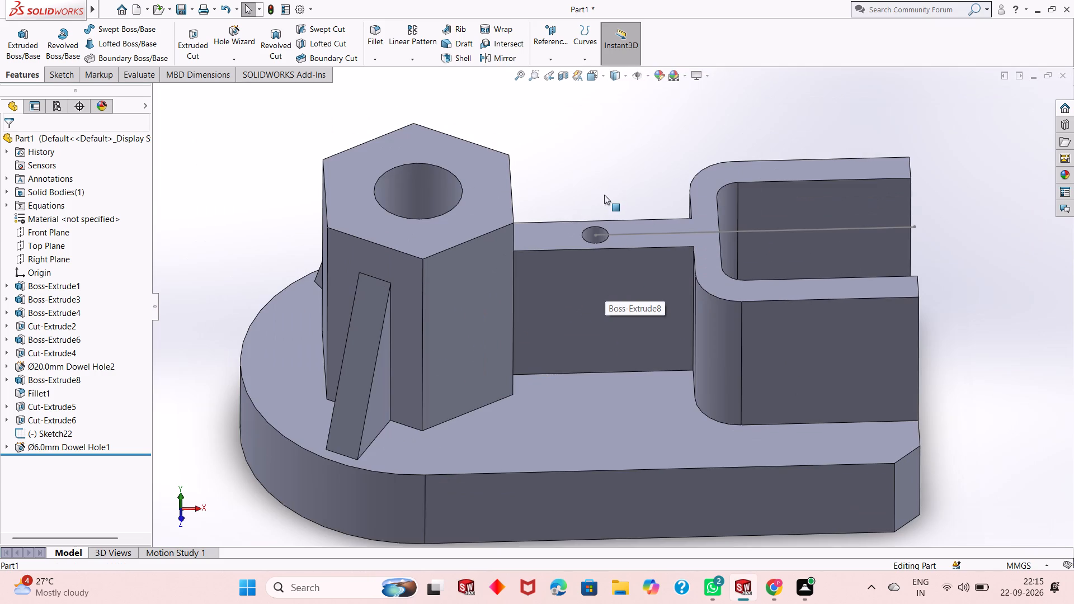
Hide the sketch containing the line that runs from the Ø6 dowel hole across the pocketed block.
middle_click_drag(605, 199, 604, 168)
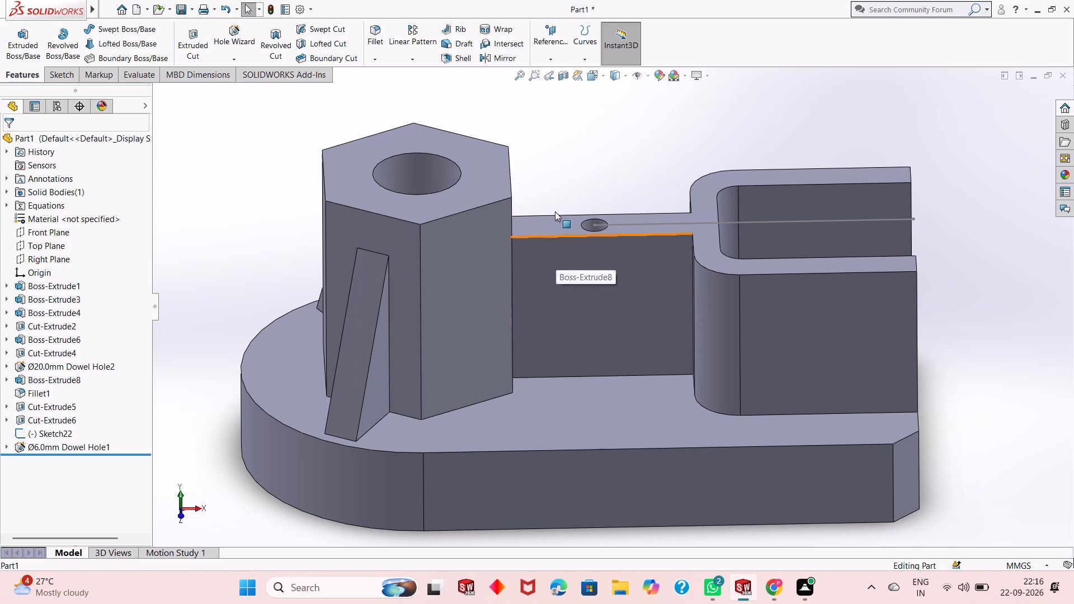
right_click(746, 222)
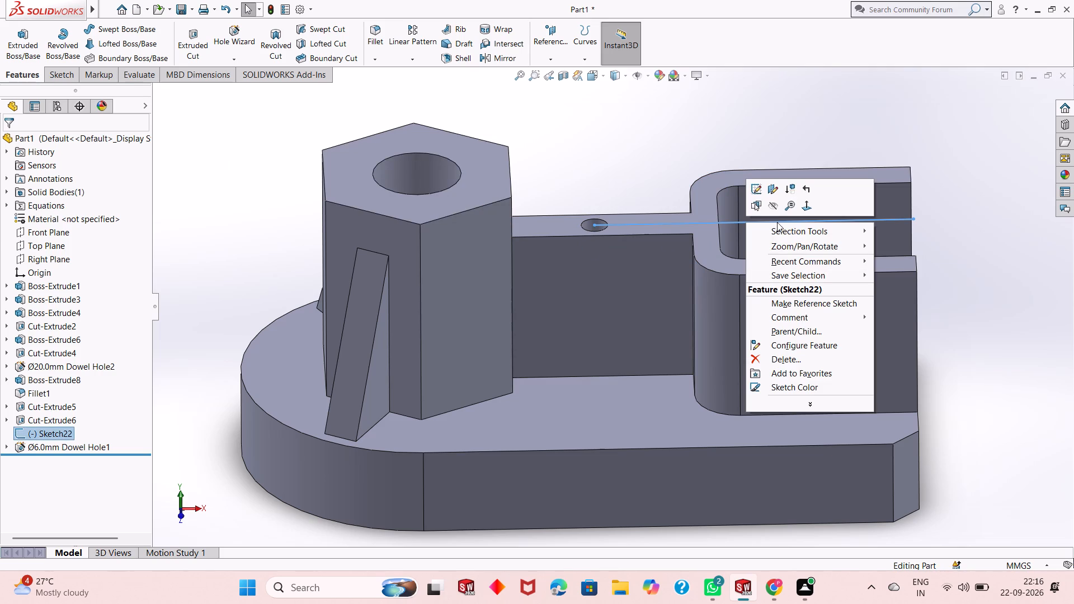
left_click(772, 206)
left_click(582, 162)
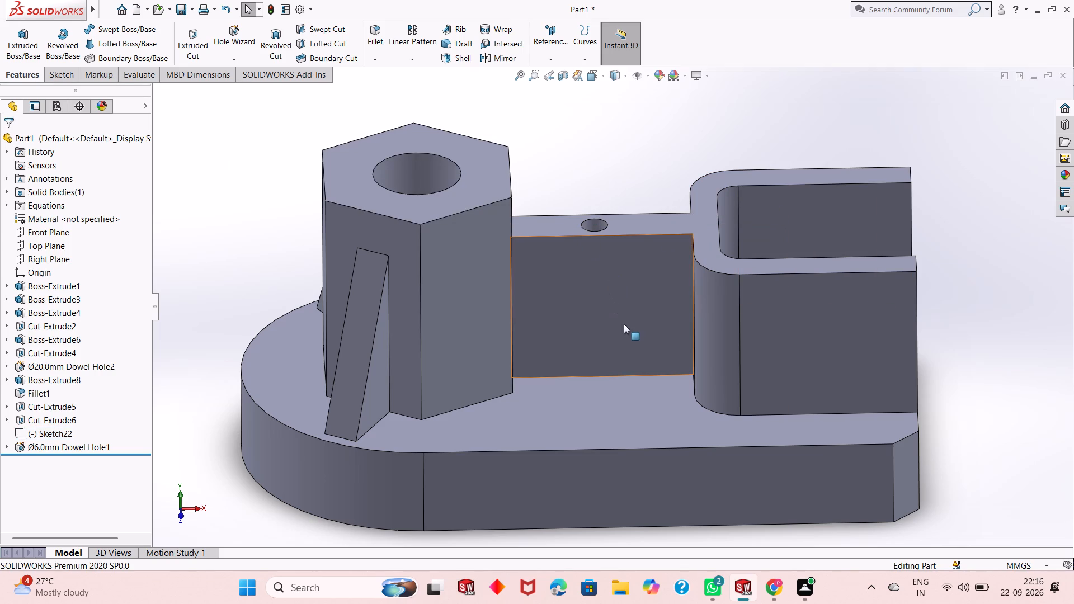
Preview a section view through the Front Plane to inspect the depths of both dowel holes and the pockets, without keeping it.
middle_click_drag(605, 257, 600, 268)
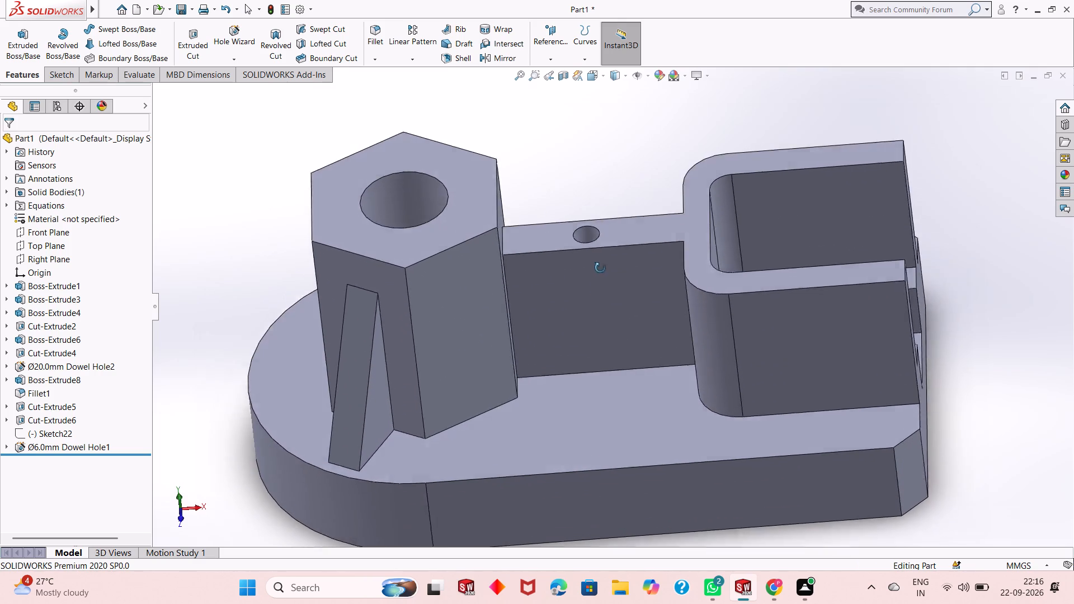
middle_click_drag(600, 268, 603, 247)
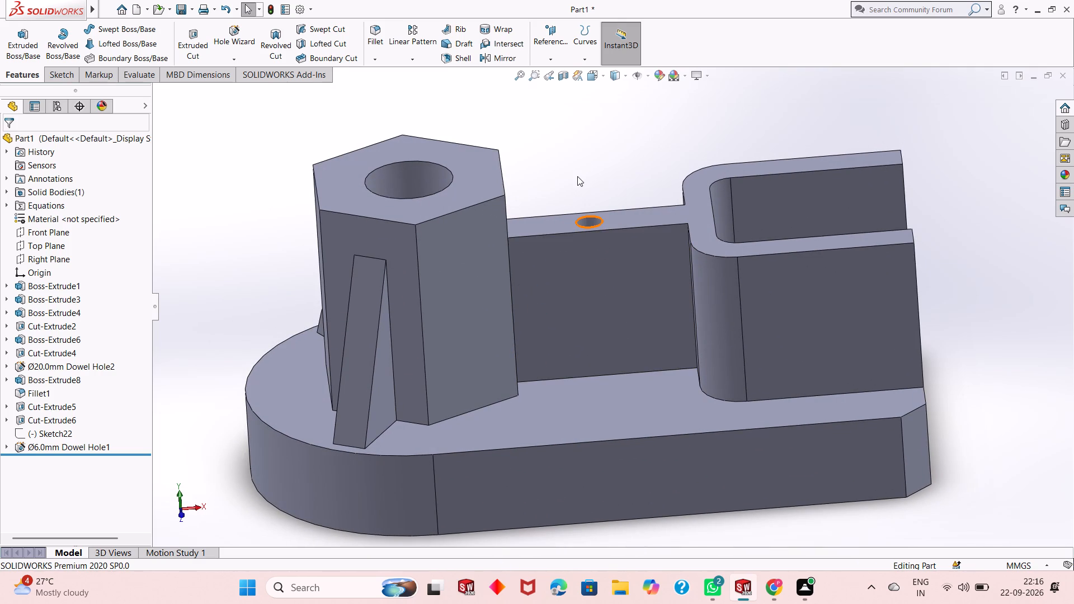
key("ctrl+8")
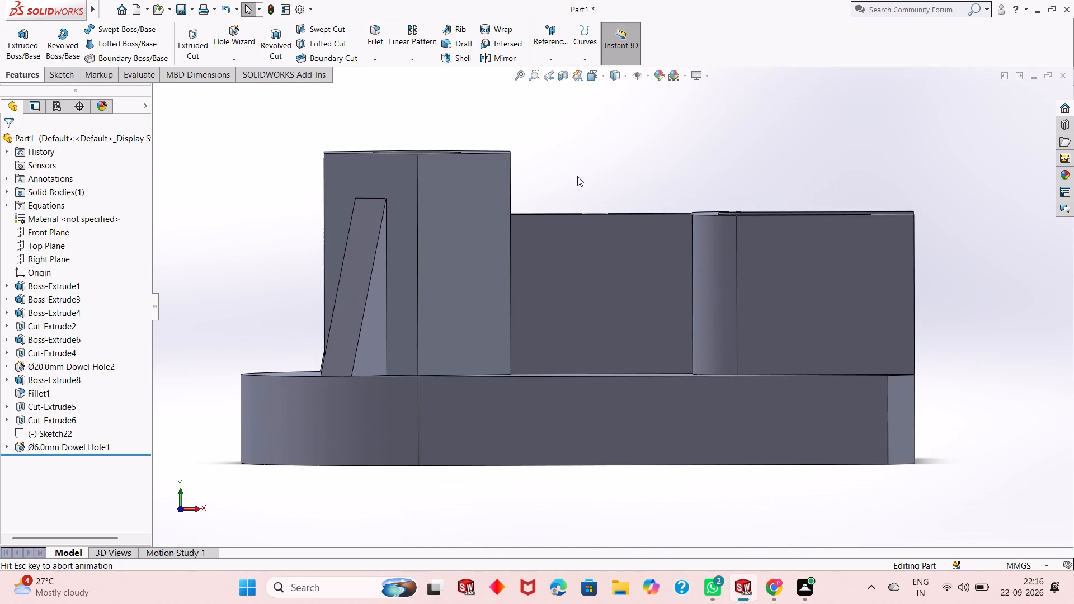
left_click(563, 79)
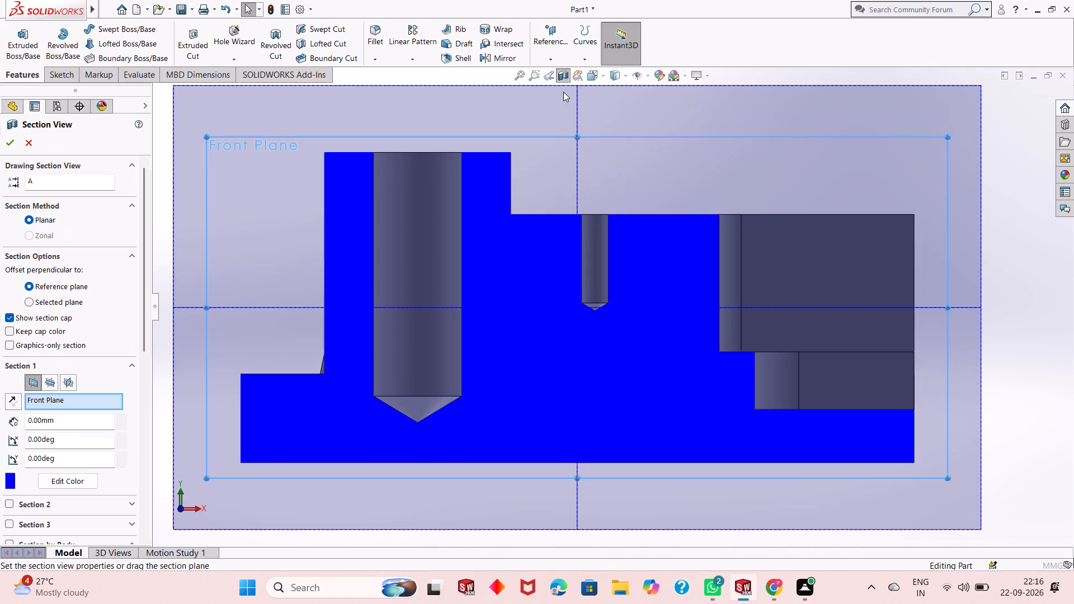
scroll(584, 331, "down", 4)
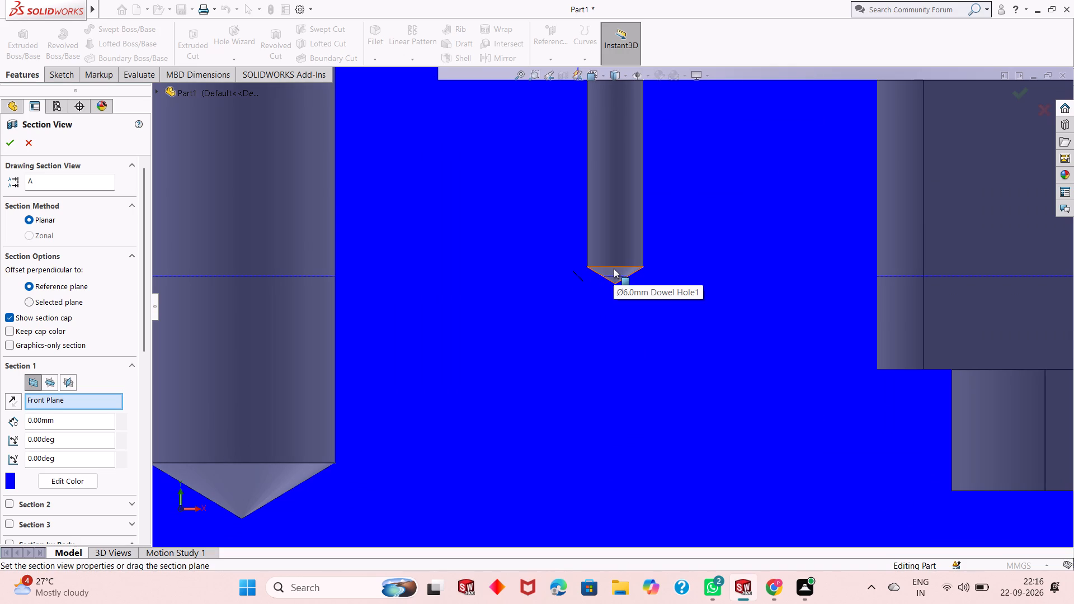
scroll(548, 316, "up", 3)
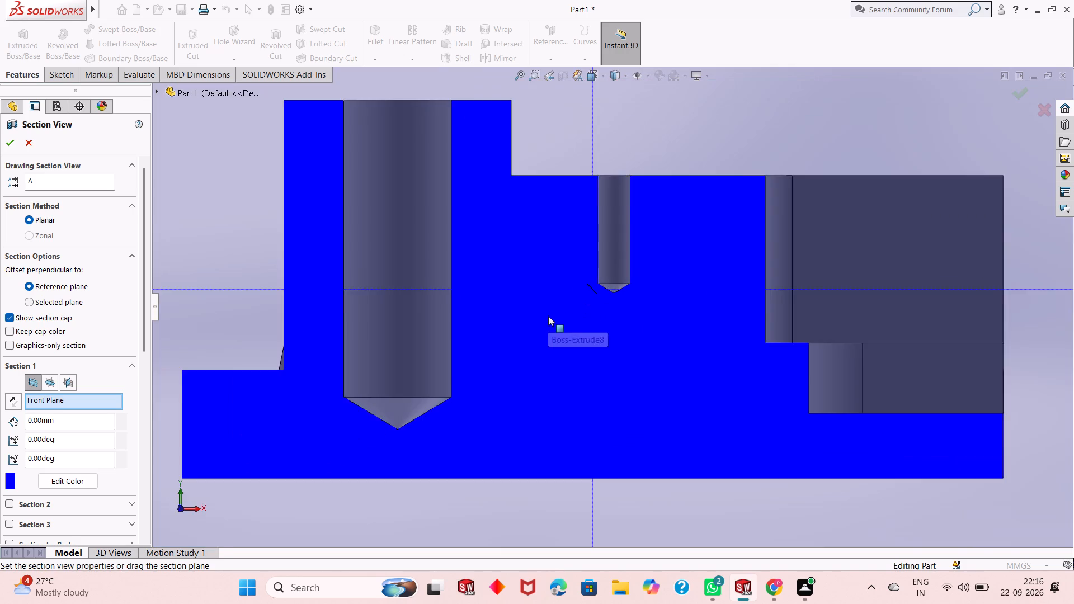
scroll(548, 316, "up", 2)
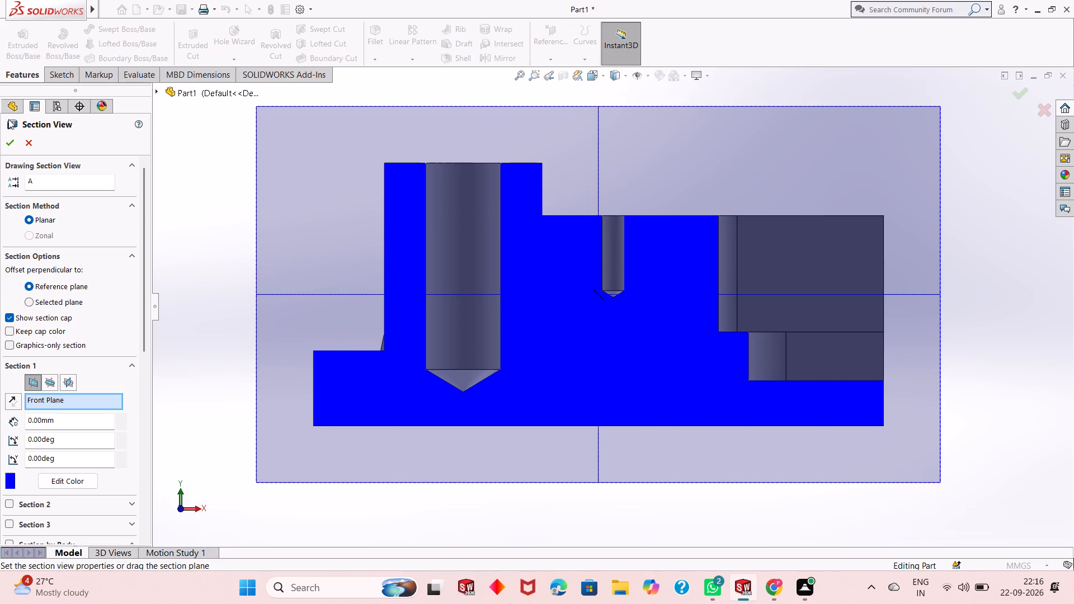
left_click(28, 139)
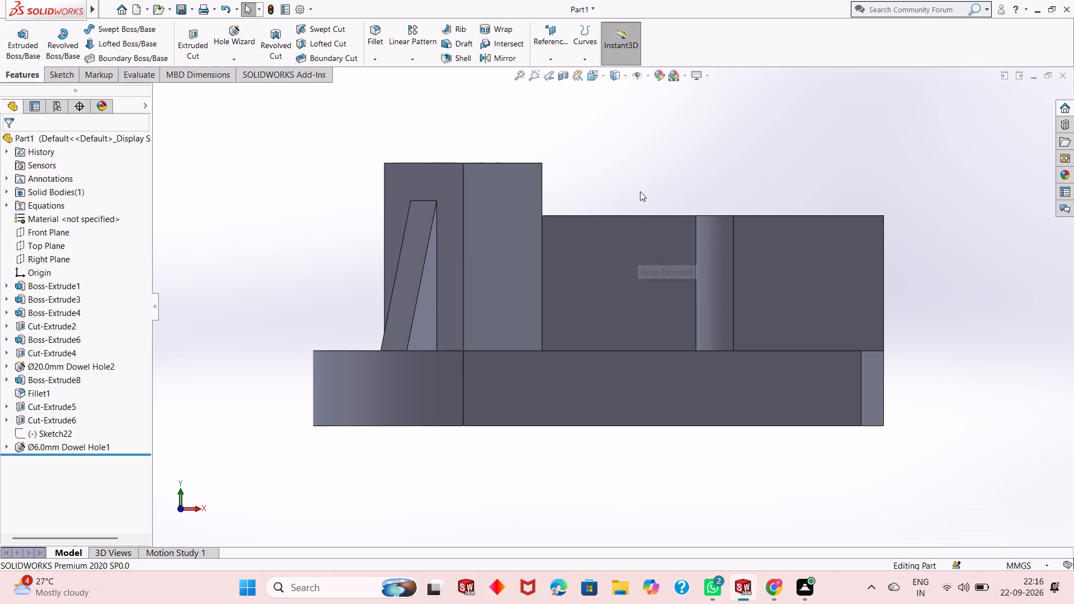
Examine the whole part from above and at an angle, checking the boss, ribs, strip hole and pocketed block.
middle_click_drag(640, 191, 633, 324)
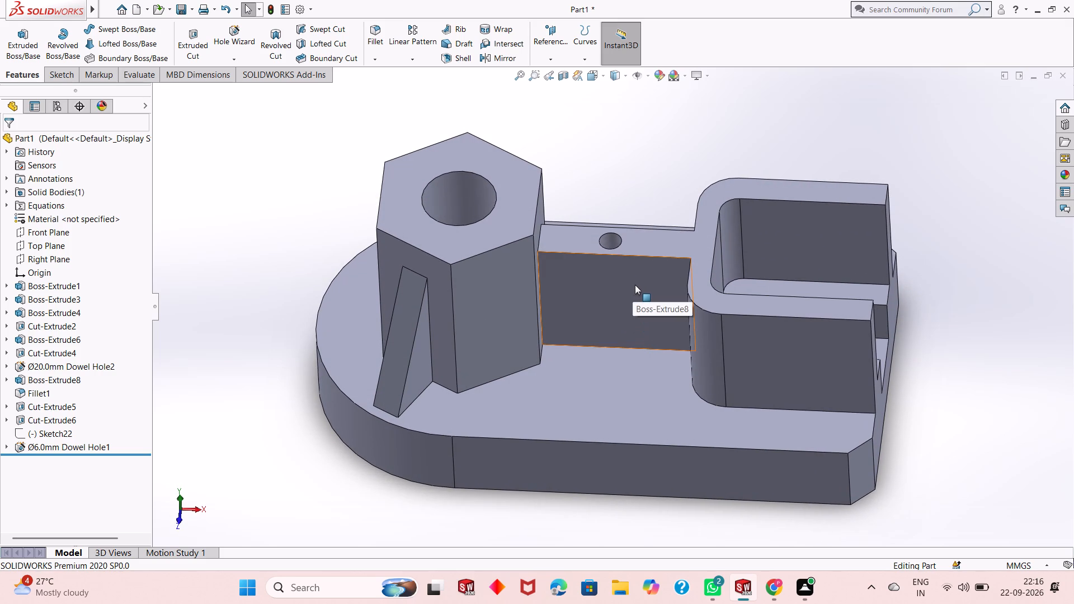
middle_click_drag(628, 289, 642, 248)
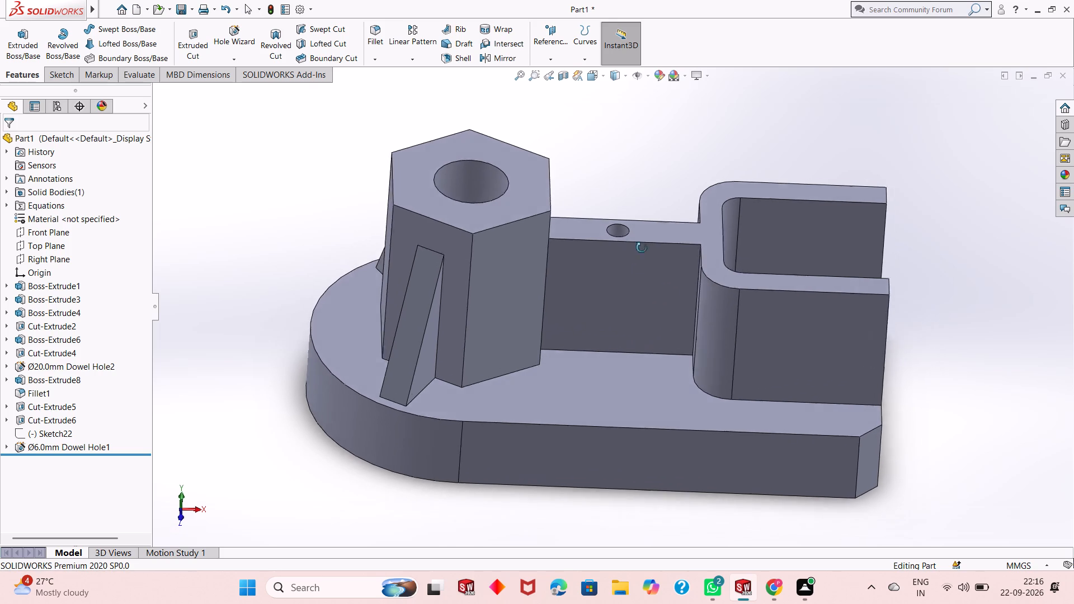
middle_click_drag(642, 248, 633, 421)
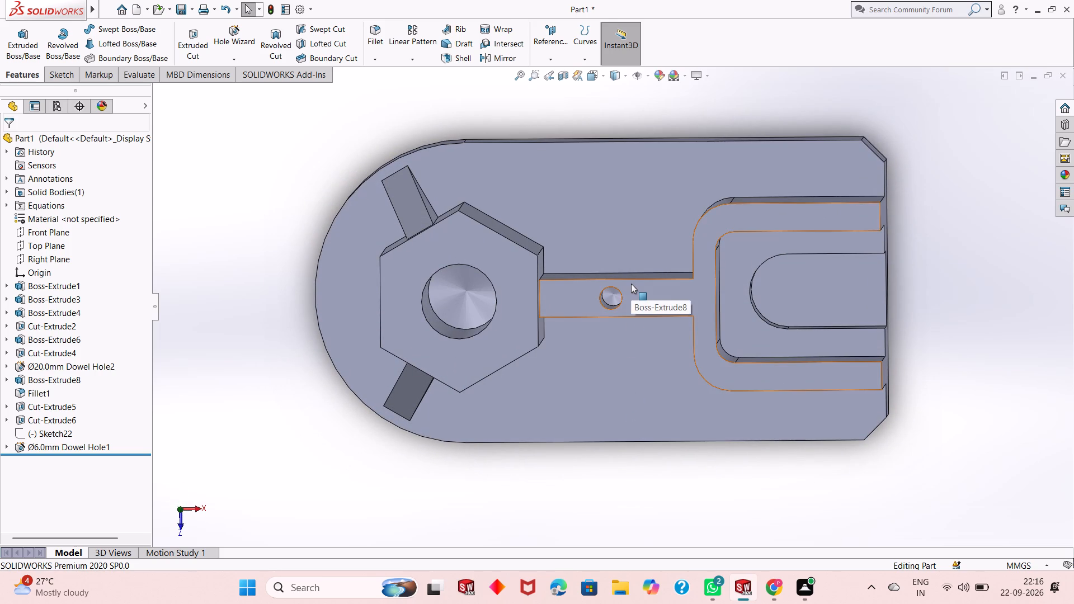
scroll(631, 284, "down", 1)
scroll(631, 284, "up", 2)
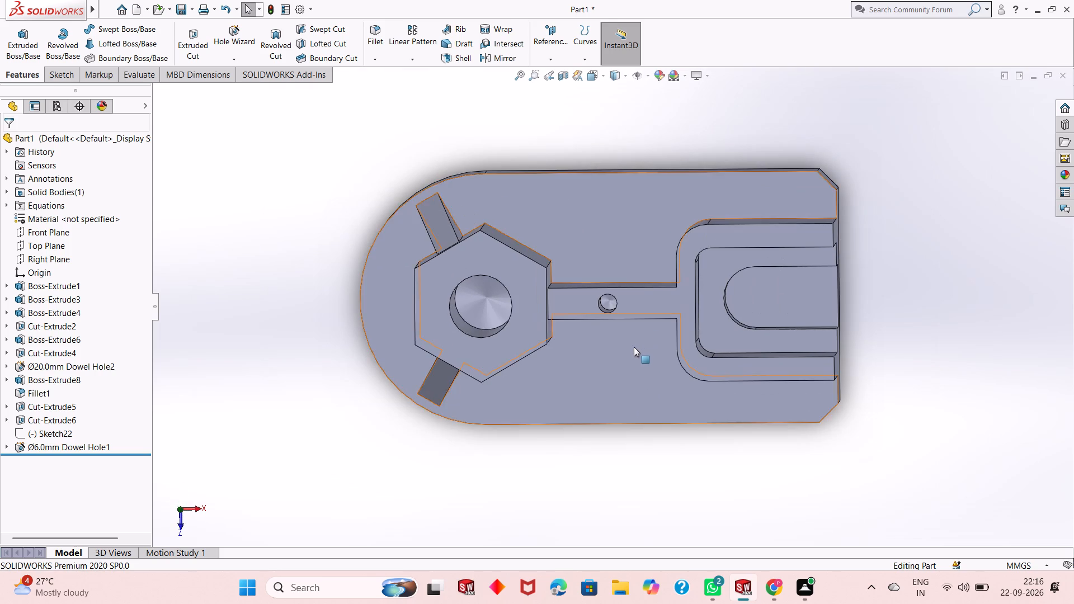
middle_click_drag(634, 347, 638, 241)
scroll(640, 209, "down", 1)
middle_click_drag(662, 393, 654, 313)
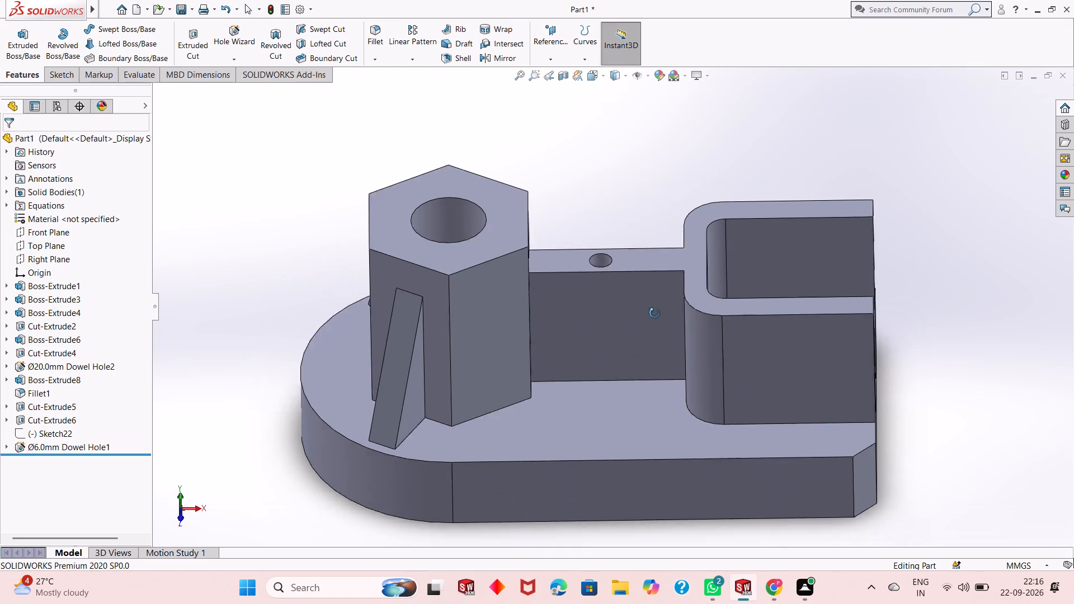
middle_click_drag(654, 313, 652, 299)
scroll(590, 303, "down", 1)
scroll(590, 303, "up", 1)
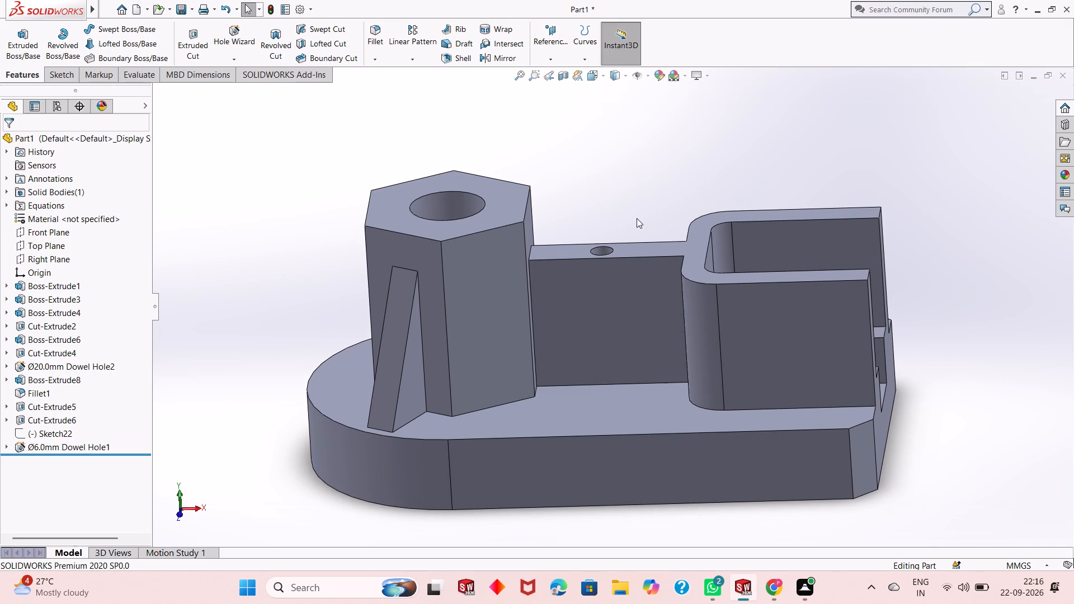
middle_click_drag(637, 218, 640, 174)
scroll(628, 192, "down", 1)
scroll(618, 231, "up", 2)
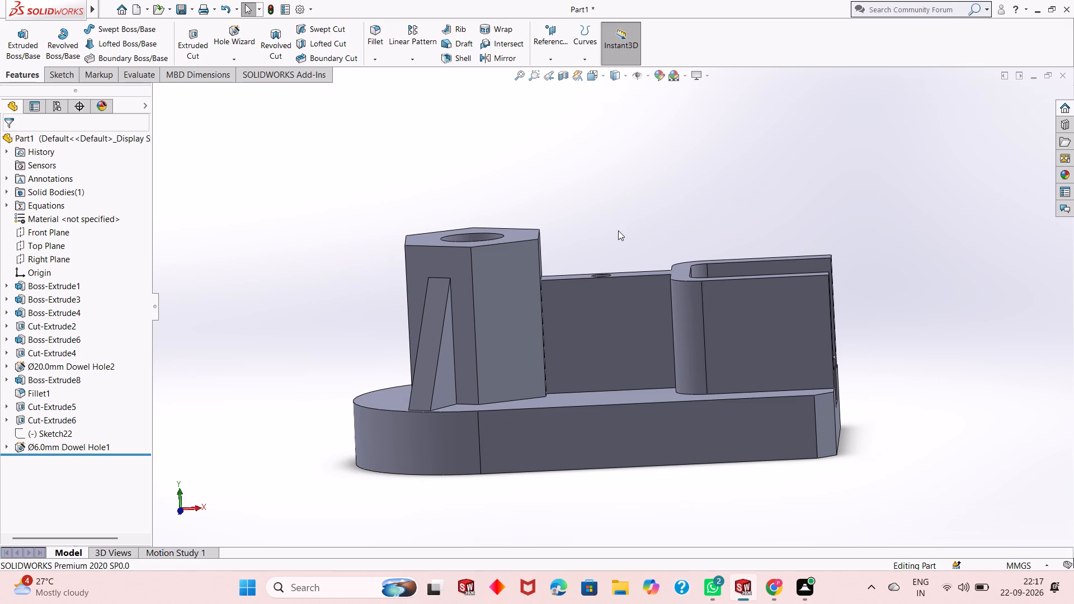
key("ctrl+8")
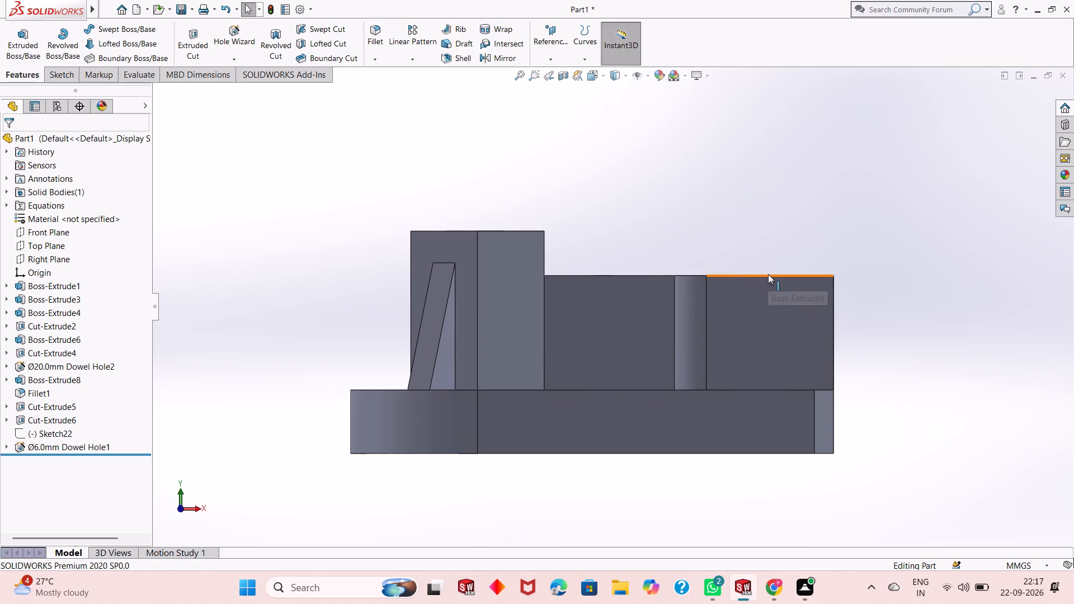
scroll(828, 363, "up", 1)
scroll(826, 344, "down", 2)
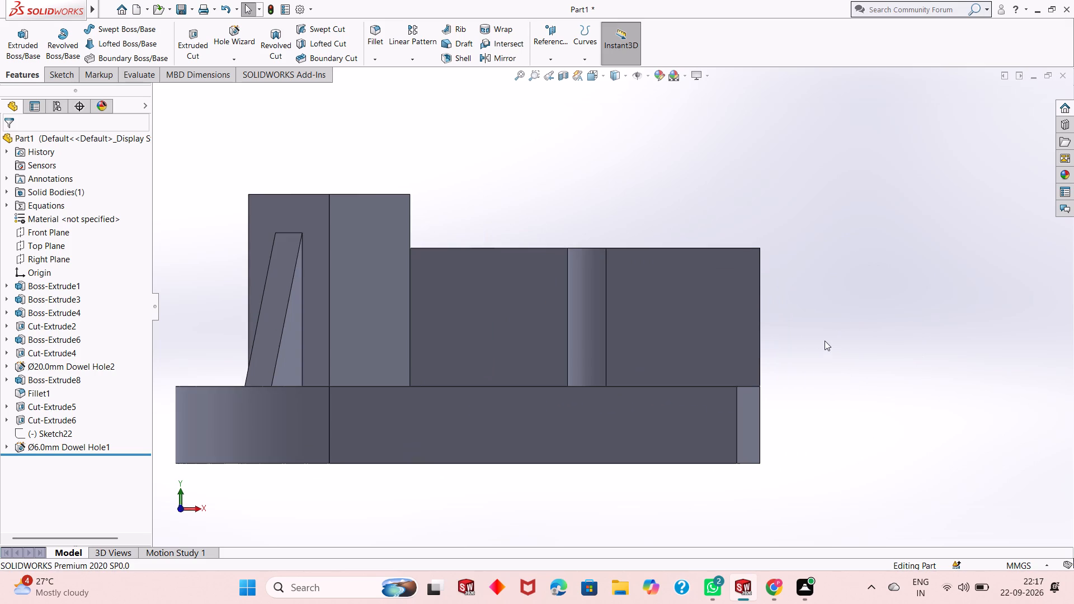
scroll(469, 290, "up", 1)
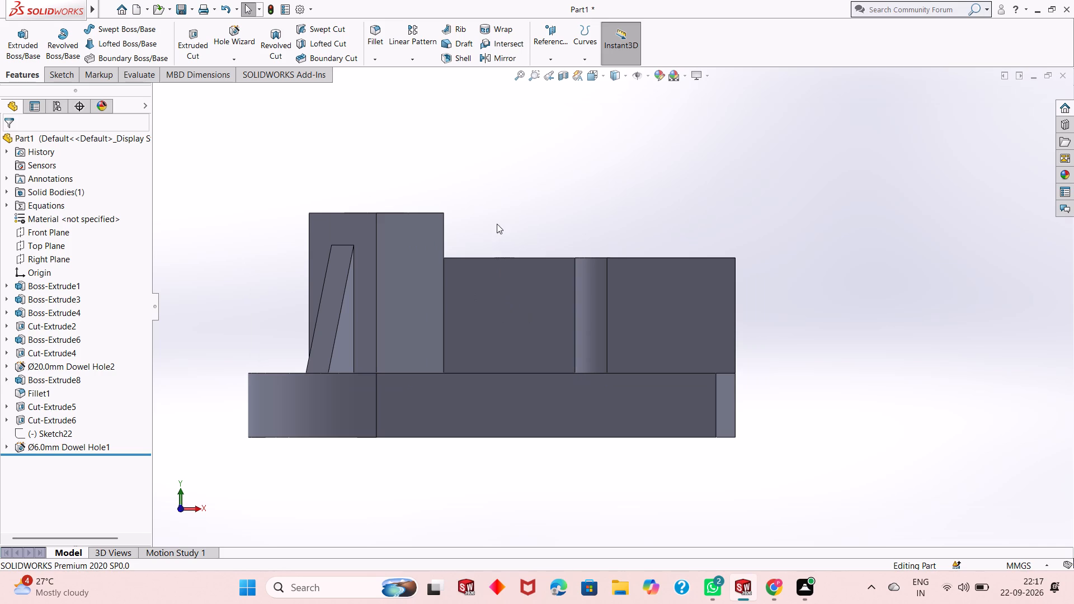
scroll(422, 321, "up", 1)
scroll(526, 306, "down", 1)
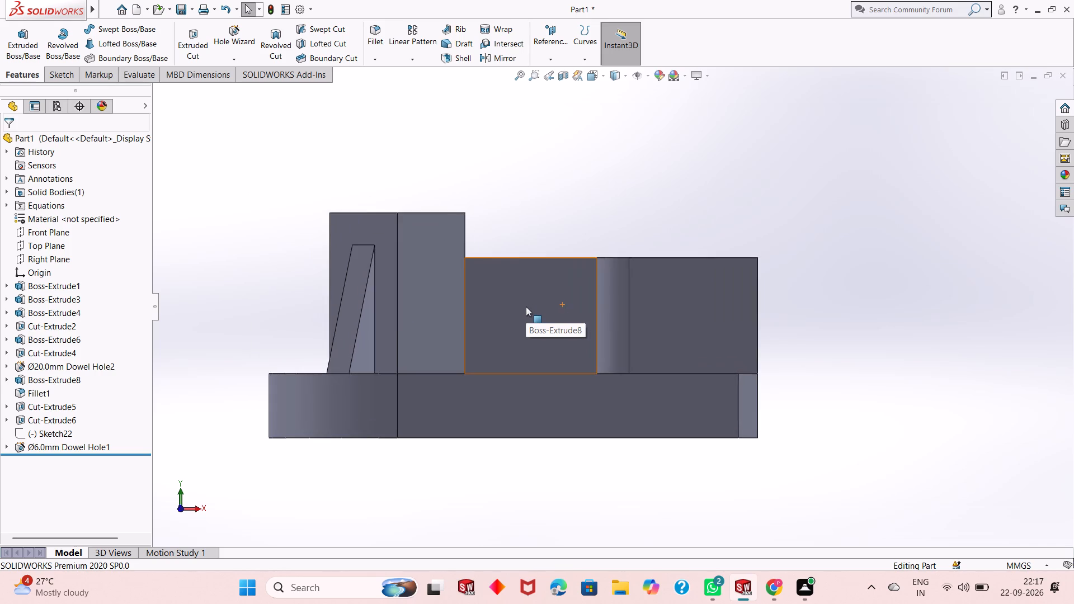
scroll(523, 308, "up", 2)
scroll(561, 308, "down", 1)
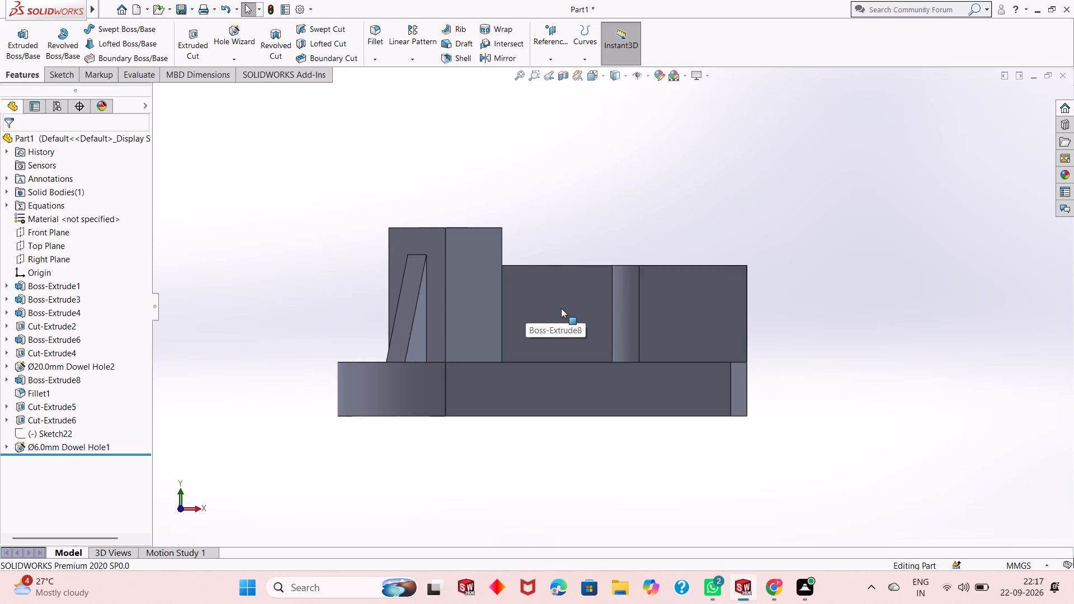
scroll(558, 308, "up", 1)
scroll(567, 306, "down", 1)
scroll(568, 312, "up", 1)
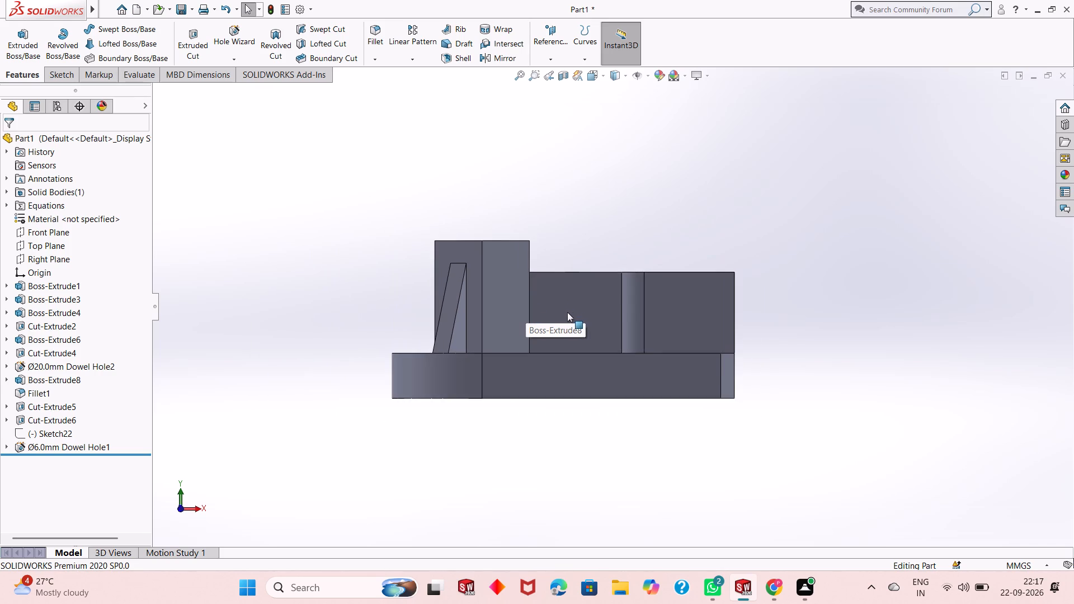
Examine the whole part from the front, obliquely and from above, checking the boss, ribs, strip and pocketed block.
scroll(582, 306, "down", 2)
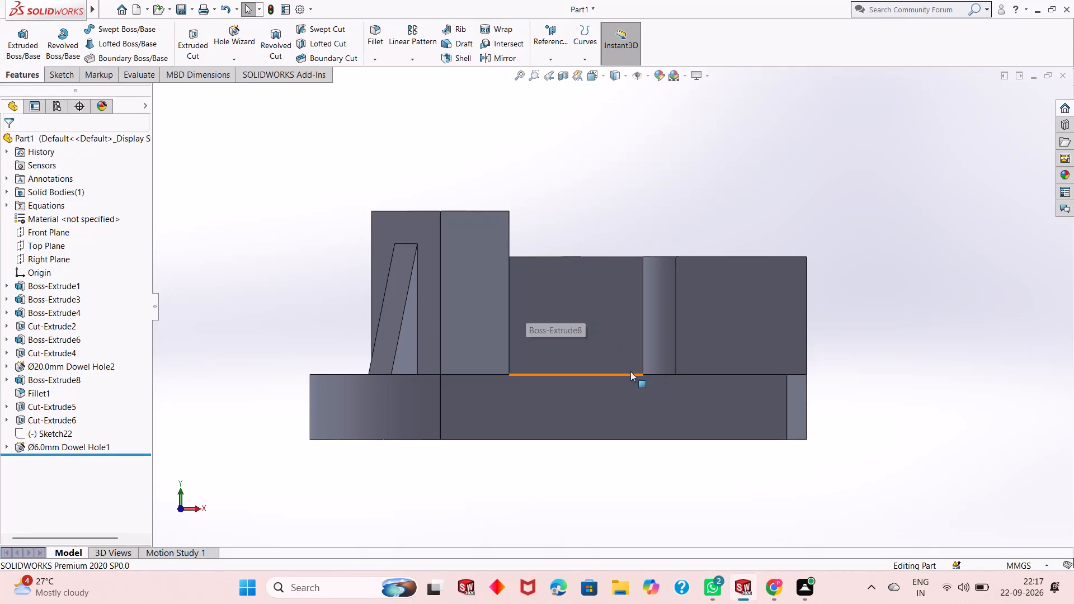
middle_click_drag(626, 367, 628, 447)
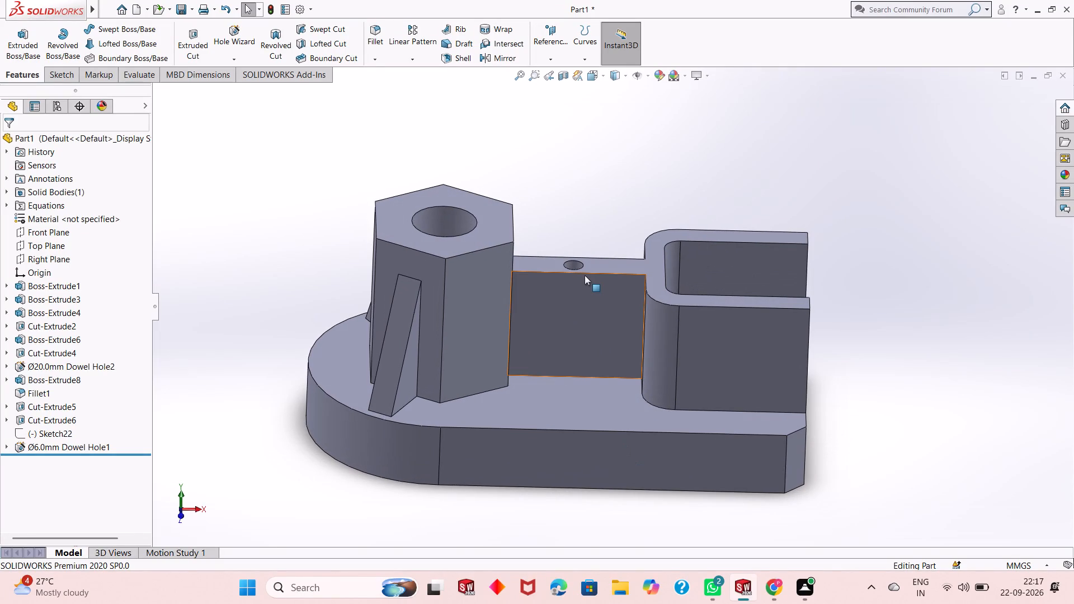
middle_click(577, 243)
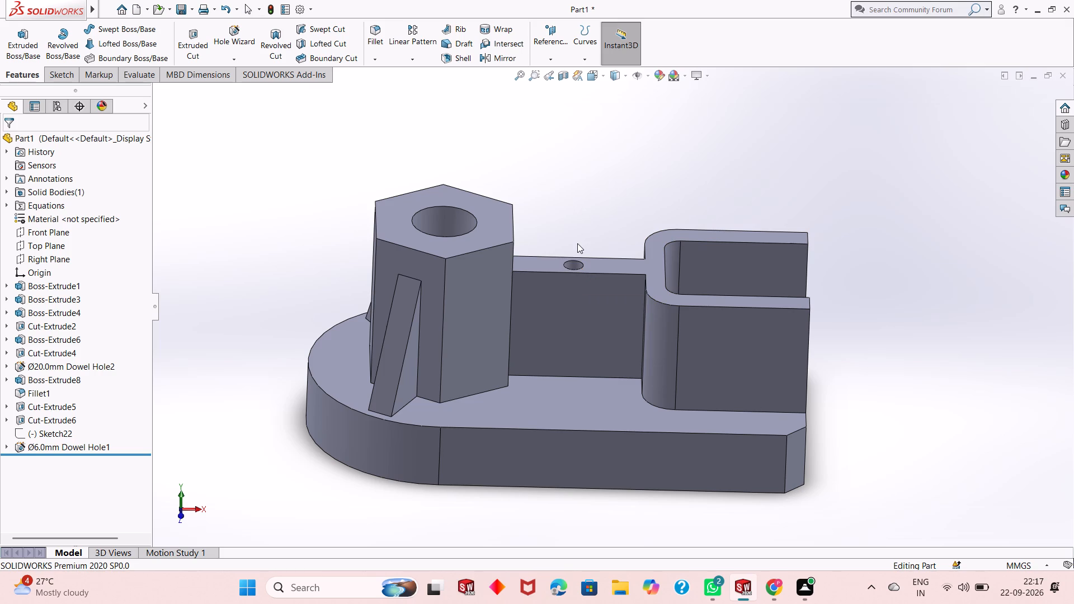
scroll(577, 243, "up", 1)
scroll(580, 360, "down", 1)
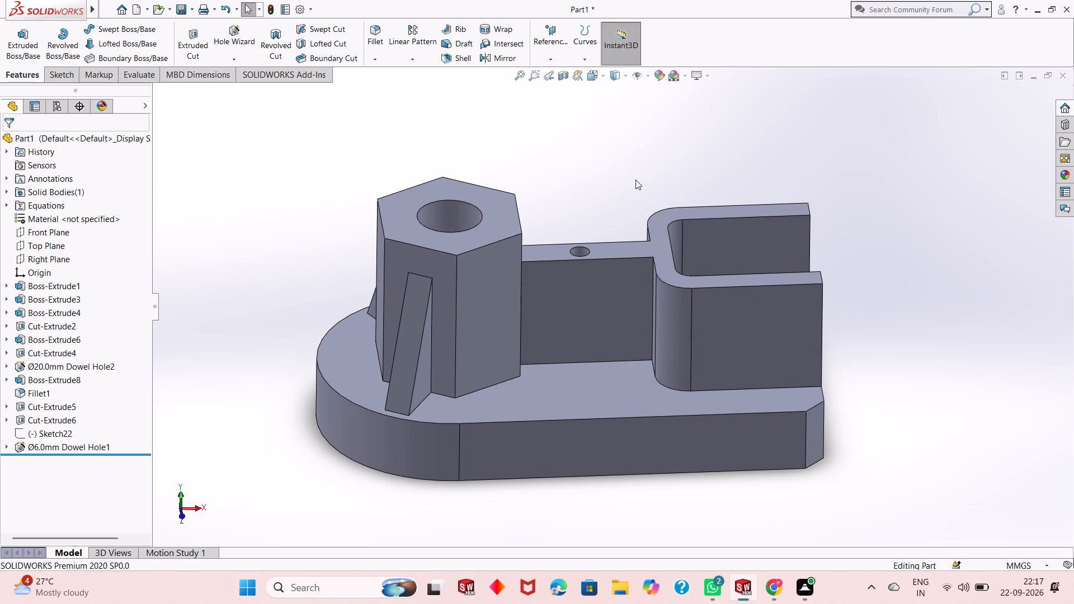
middle_click_drag(635, 180, 649, 162)
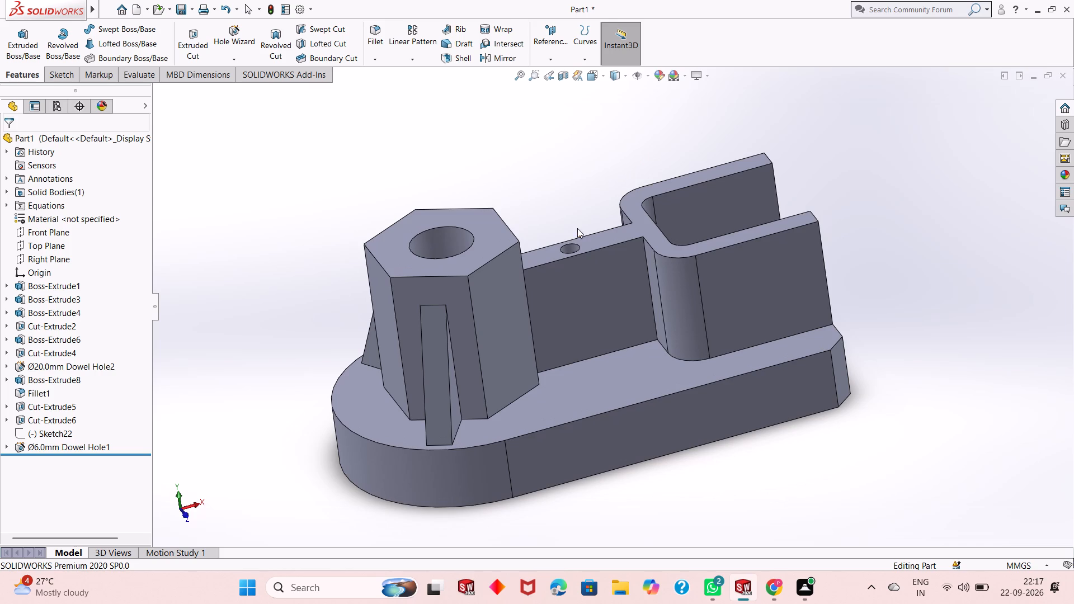
scroll(548, 262, "down", 2)
scroll(548, 262, "up", 3)
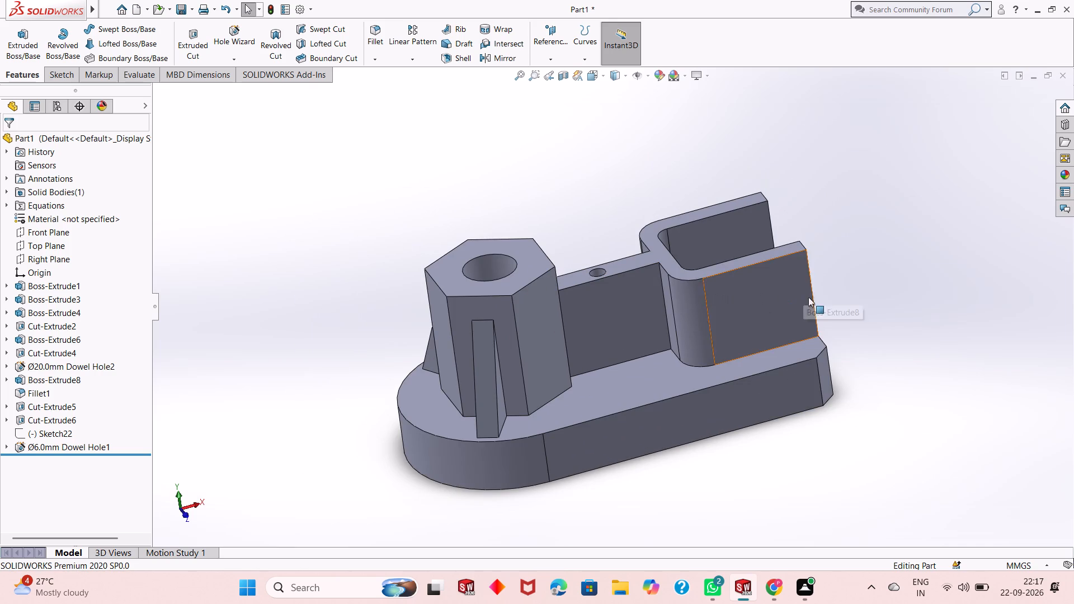
middle_click_drag(831, 314, 828, 381)
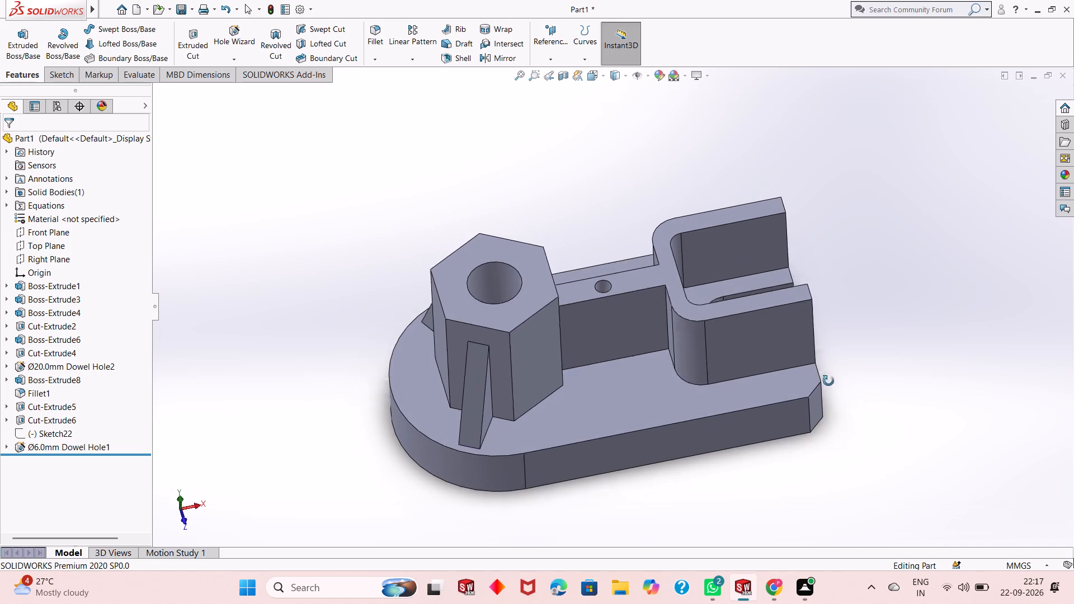
middle_click_drag(828, 381, 832, 388)
scroll(559, 312, "up", 1)
scroll(705, 341, "down", 2)
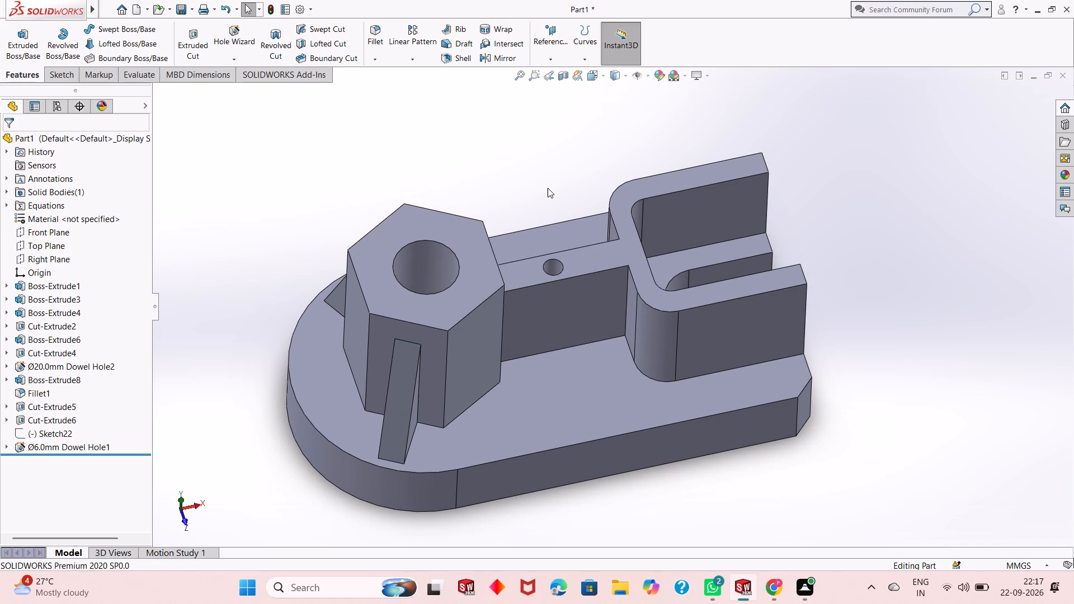
middle_click_drag(548, 188, 557, 143)
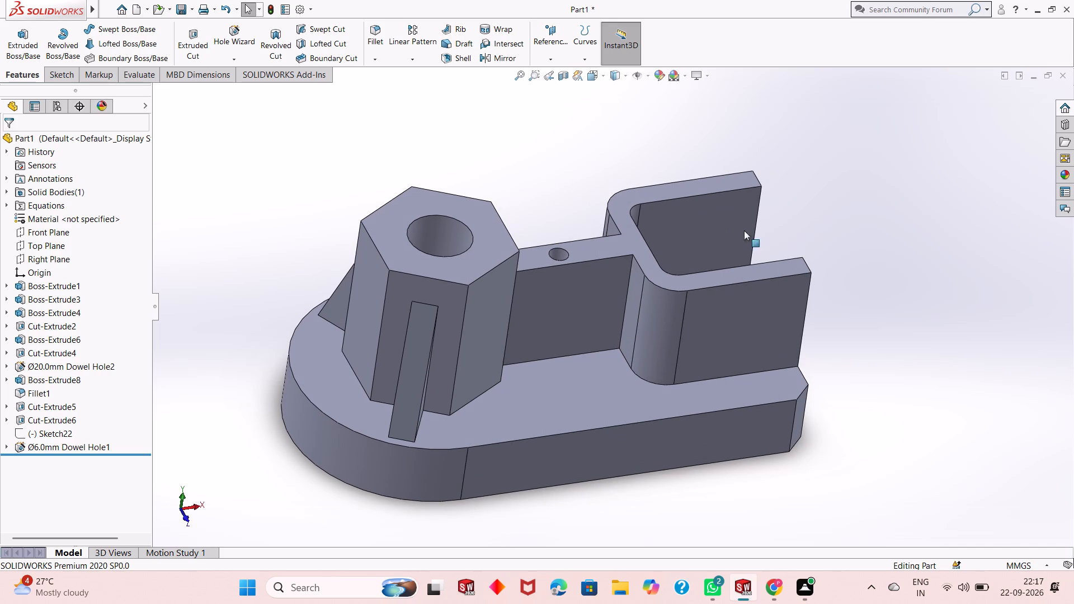
middle_click_drag(784, 239, 774, 281)
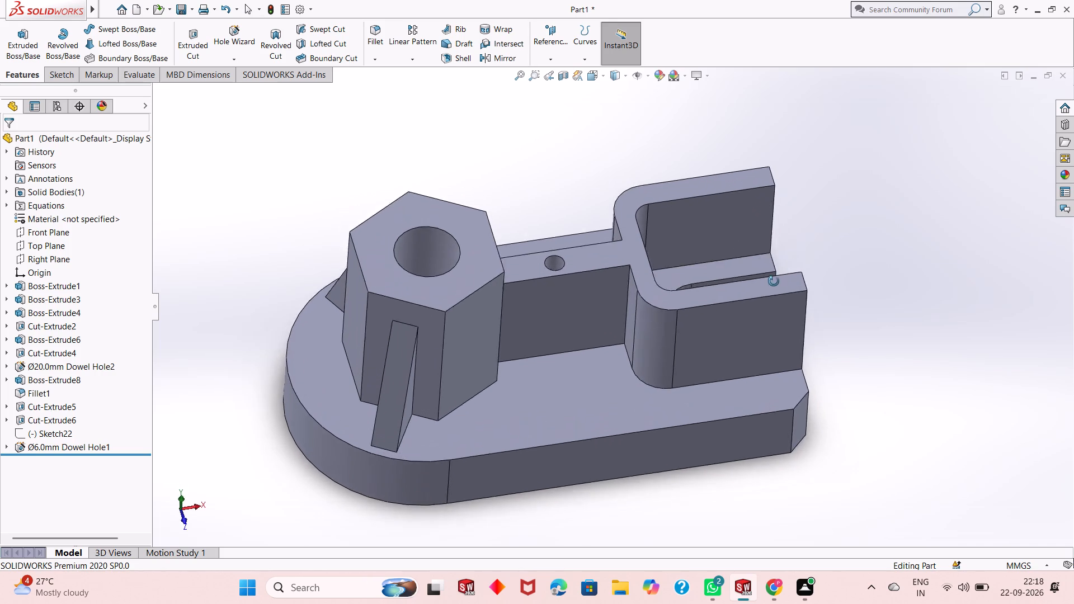
middle_click_drag(774, 281, 776, 352)
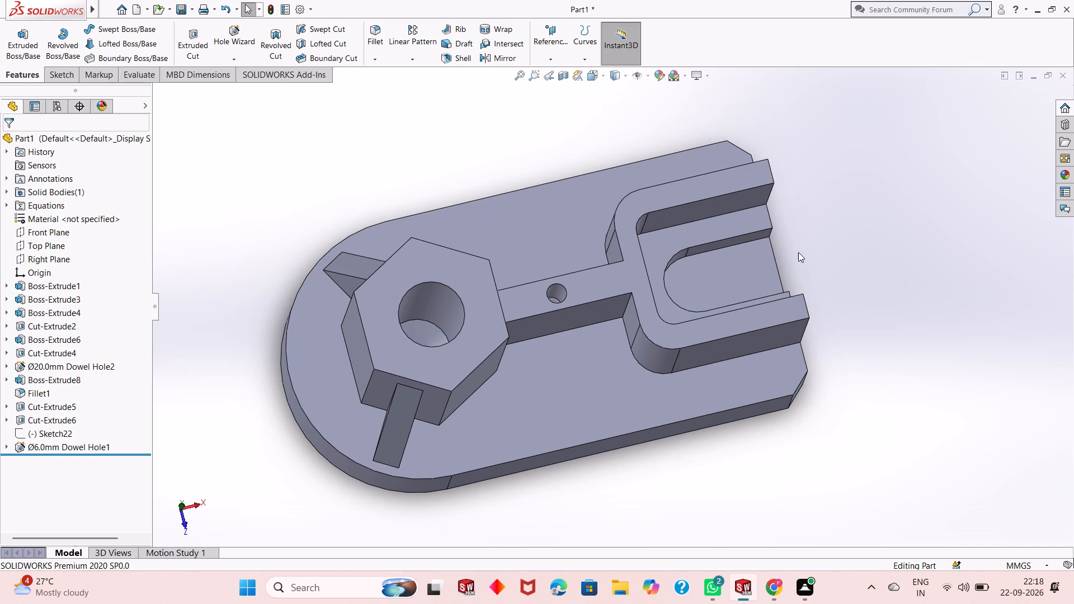
Examine the Ø6 dowel hole in the strip up close, and the block's open end and side walls from several angles.
scroll(764, 287, "down", 2)
middle_click_drag(532, 323, 526, 284)
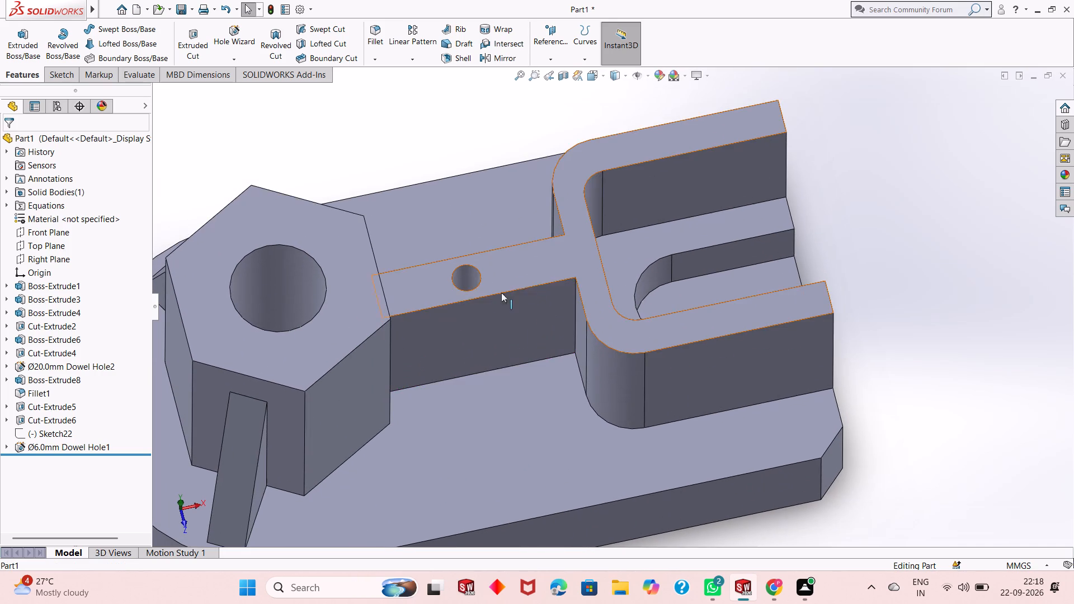
scroll(450, 322, "up", 3)
middle_click_drag(564, 341, 567, 404)
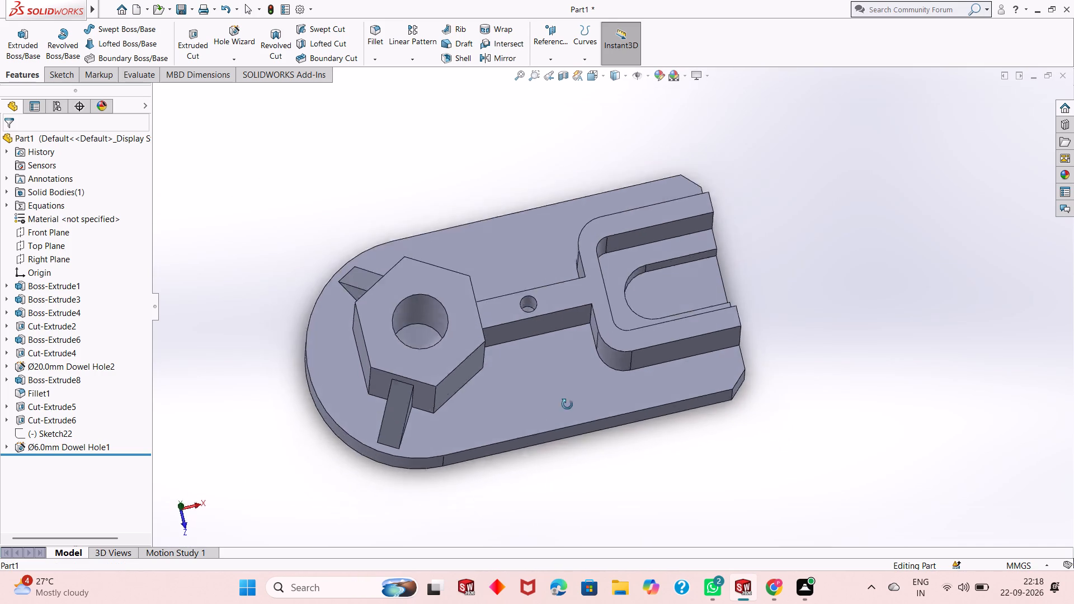
middle_click_drag(567, 404, 553, 322)
middle_click_drag(561, 382, 566, 304)
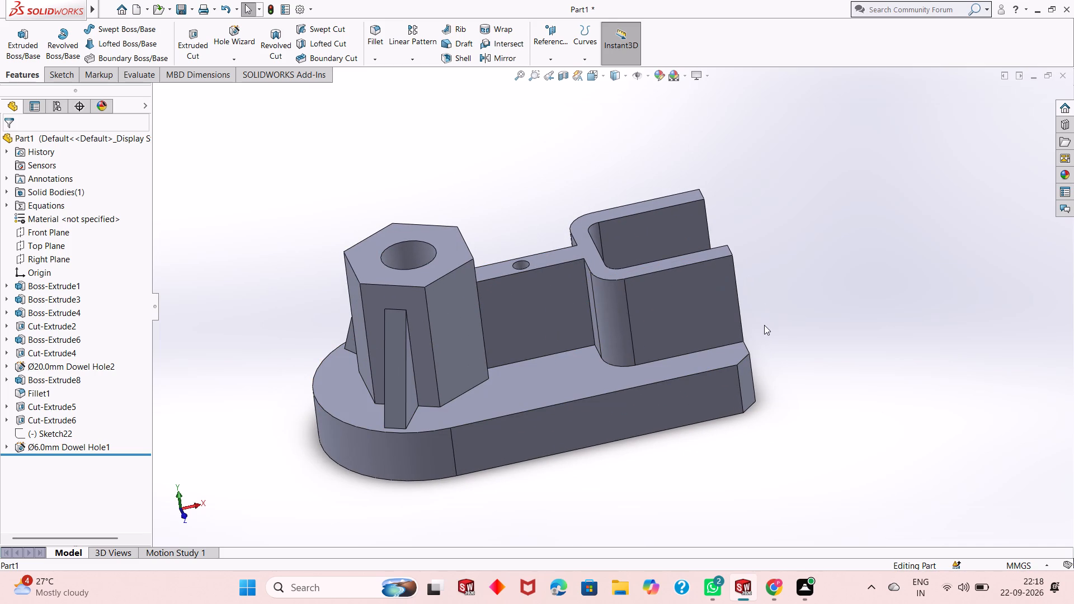
middle_click_drag(764, 325, 730, 291)
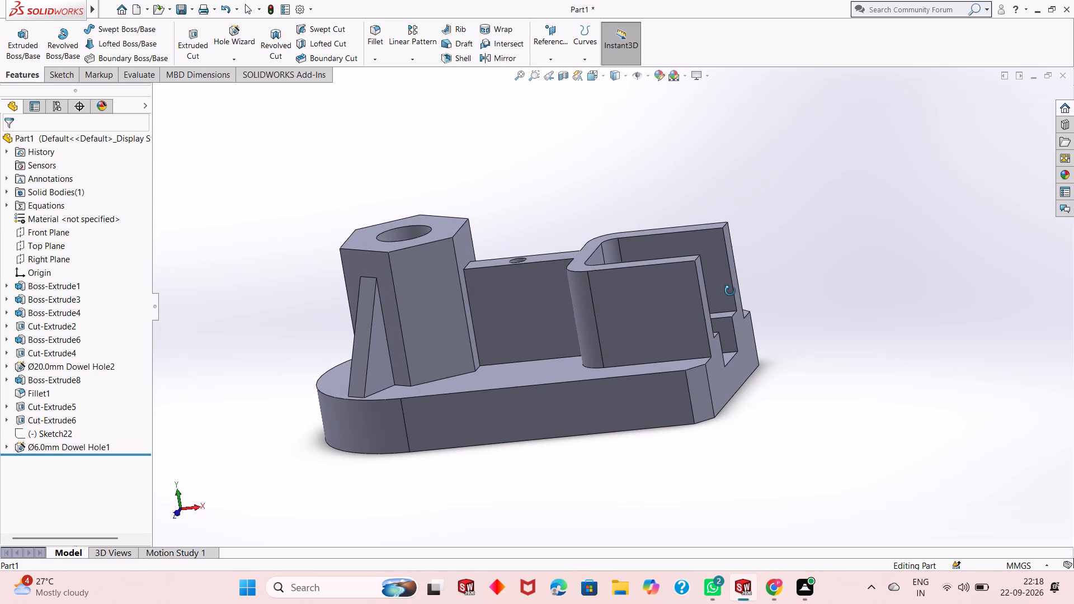
middle_click_drag(730, 291, 731, 291)
scroll(755, 277, "down", 2)
scroll(740, 330, "up", 1)
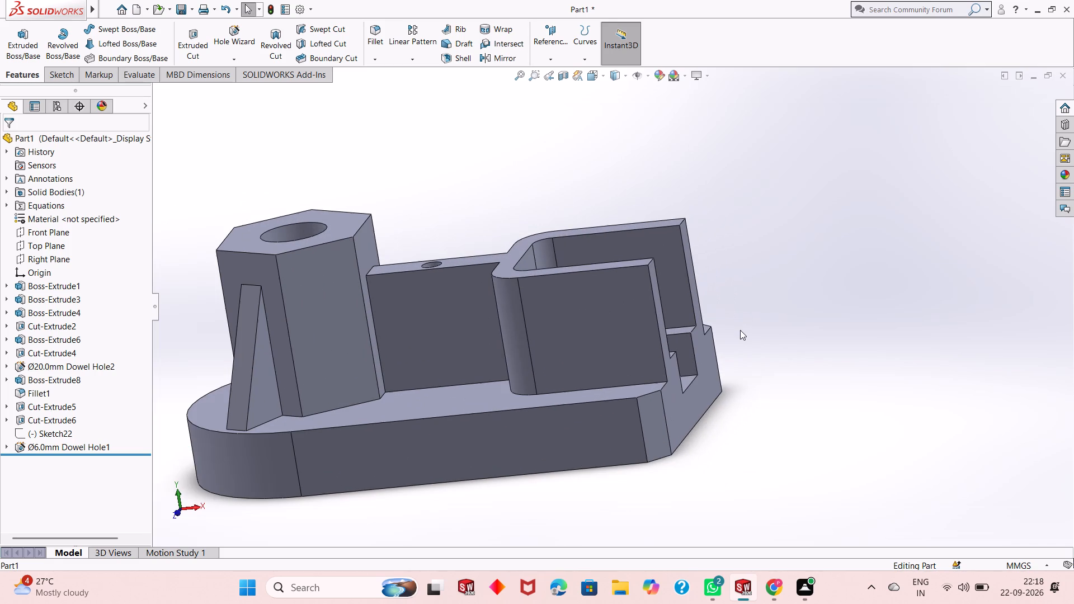
scroll(404, 332, "up", 2)
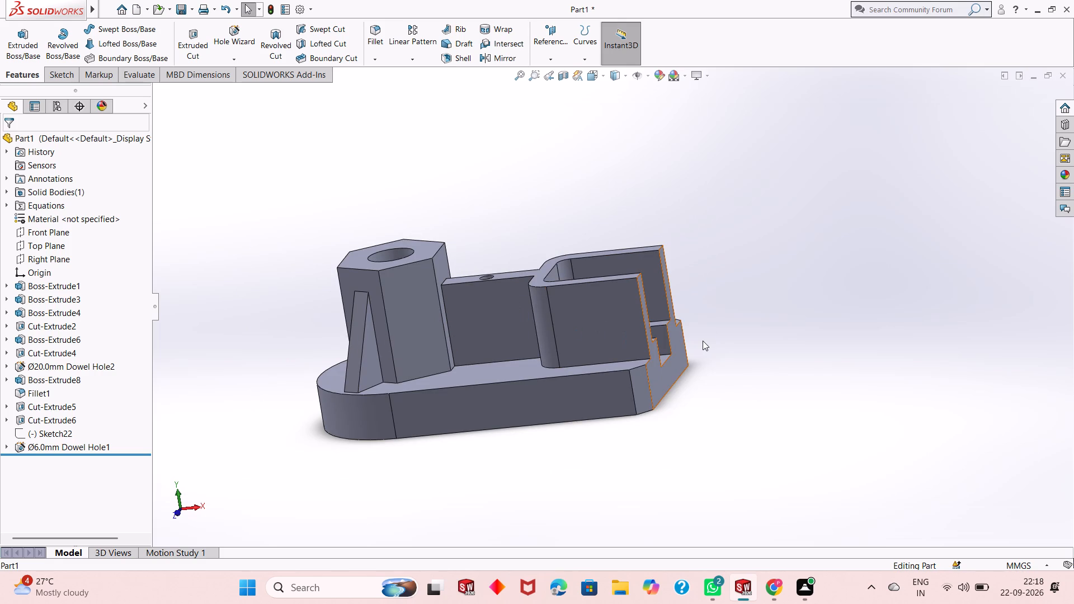
middle_click_drag(703, 341, 724, 334)
scroll(521, 303, "down", 2)
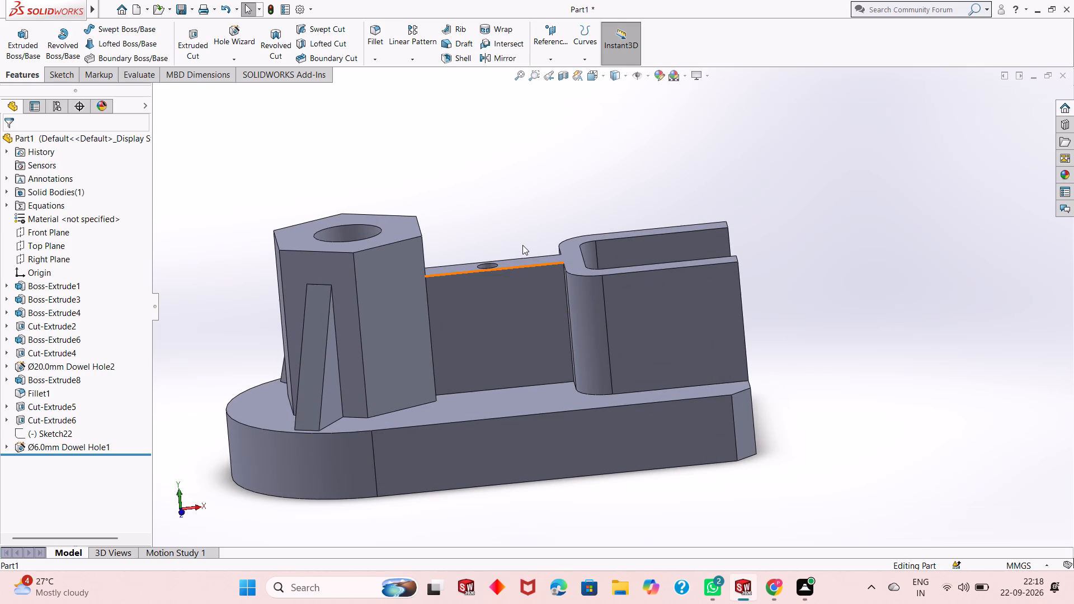
middle_click_drag(522, 245, 532, 307)
middle_click_drag(511, 210, 514, 341)
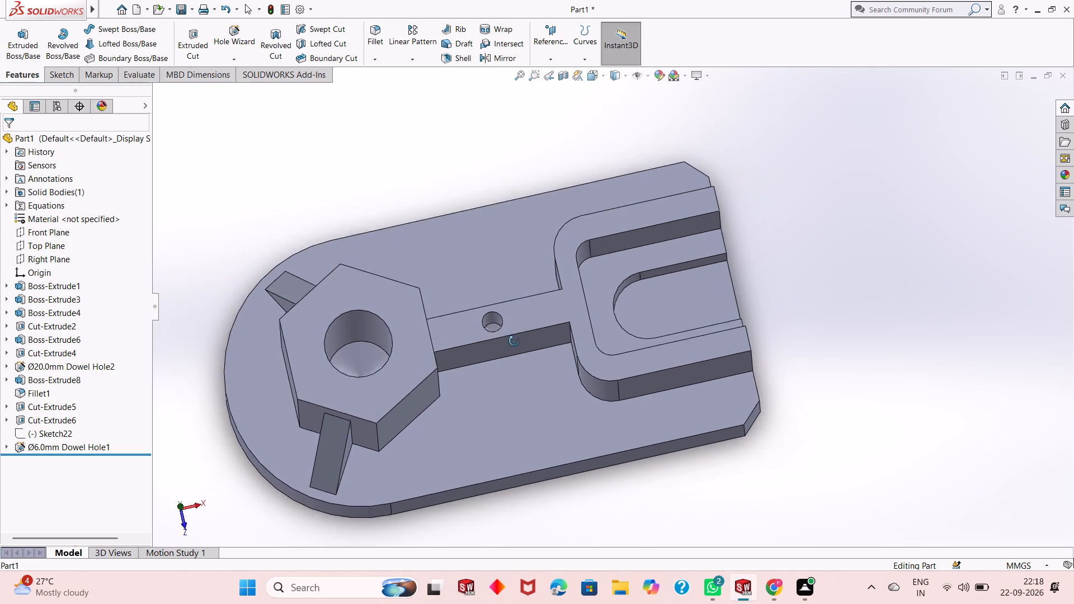
middle_click_drag(514, 341, 514, 372)
scroll(516, 354, "down", 4)
middle_click_drag(504, 344, 507, 245)
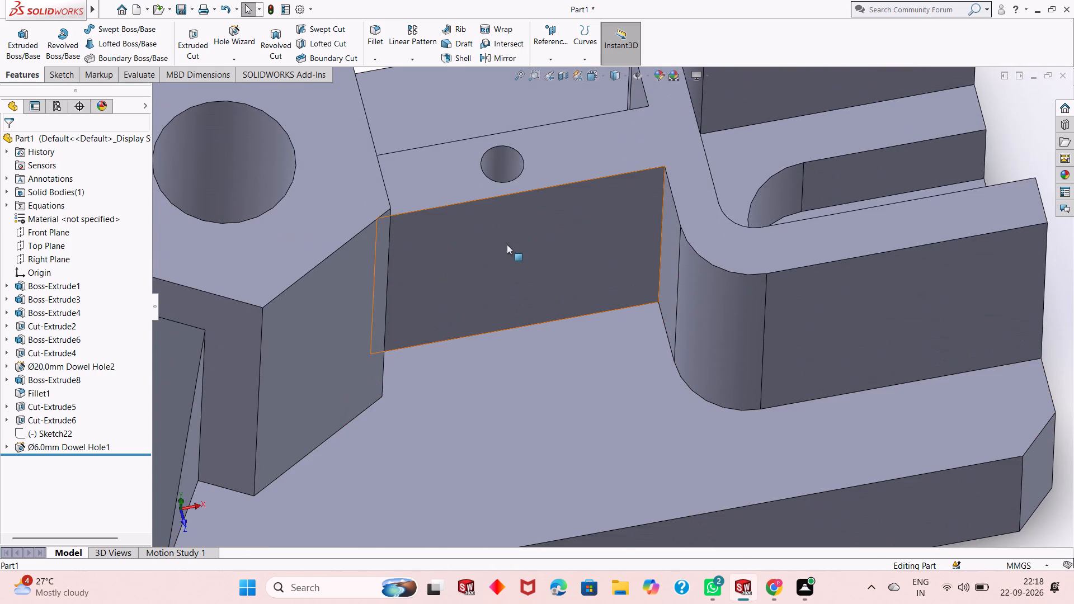
scroll(507, 244, "up", 4)
middle_click_drag(549, 292, 529, 218)
scroll(523, 239, "up", 1)
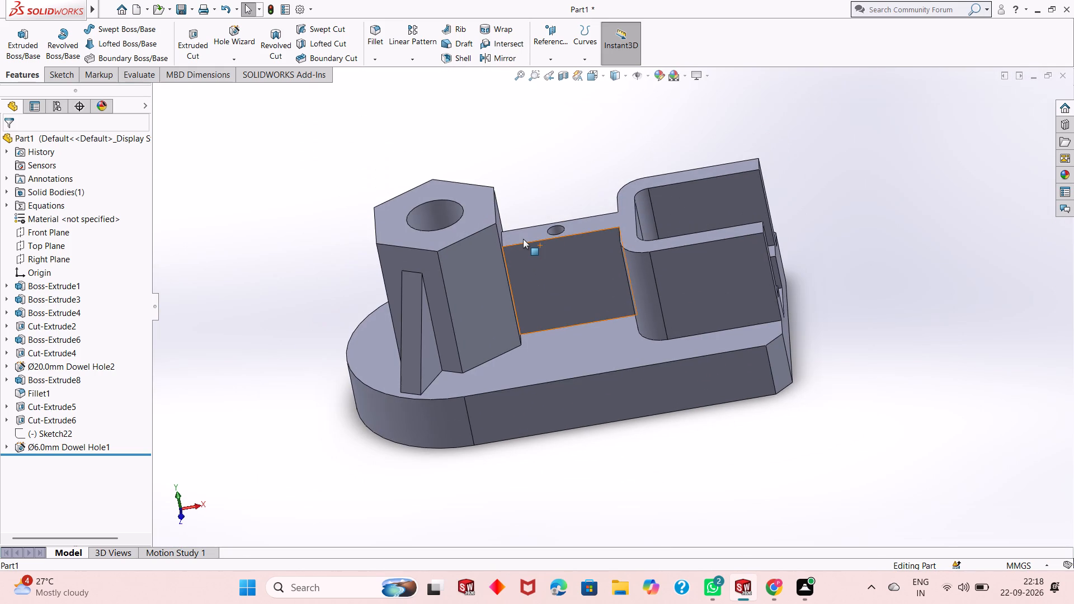
middle_click_drag(570, 256, 578, 253)
scroll(585, 188, "up", 1)
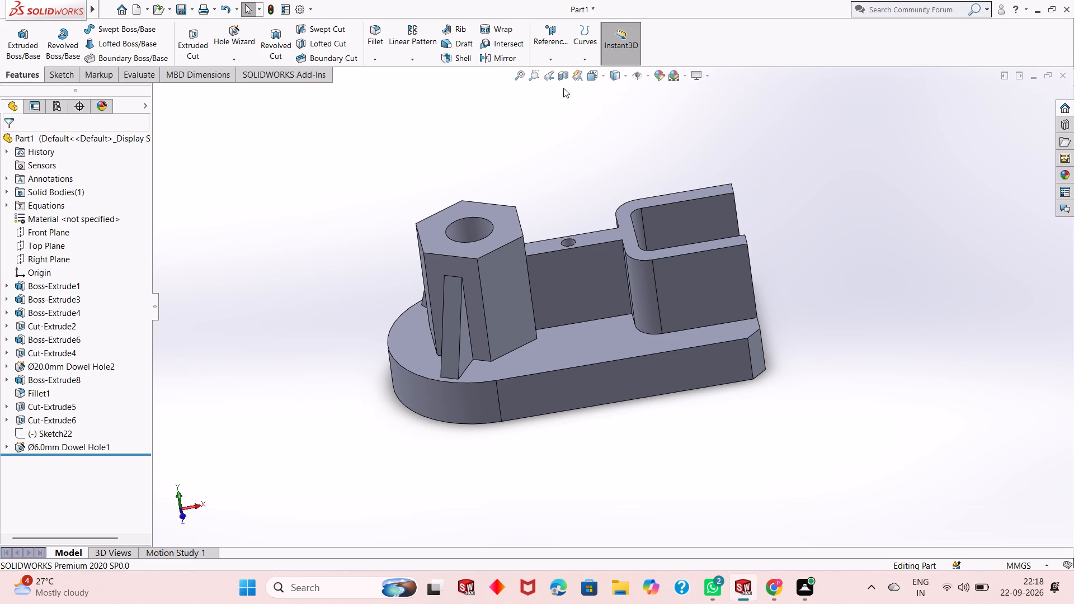
Edit the whole part's appearance and apply the light blue-violet swatch from the standard colour palette.
left_click(657, 78)
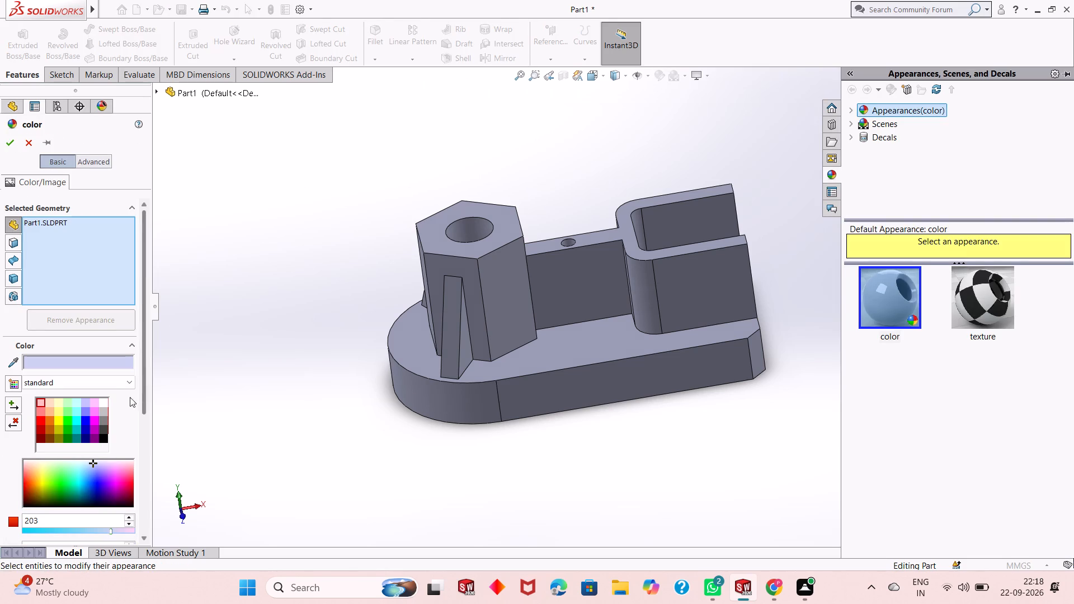
left_click(87, 415)
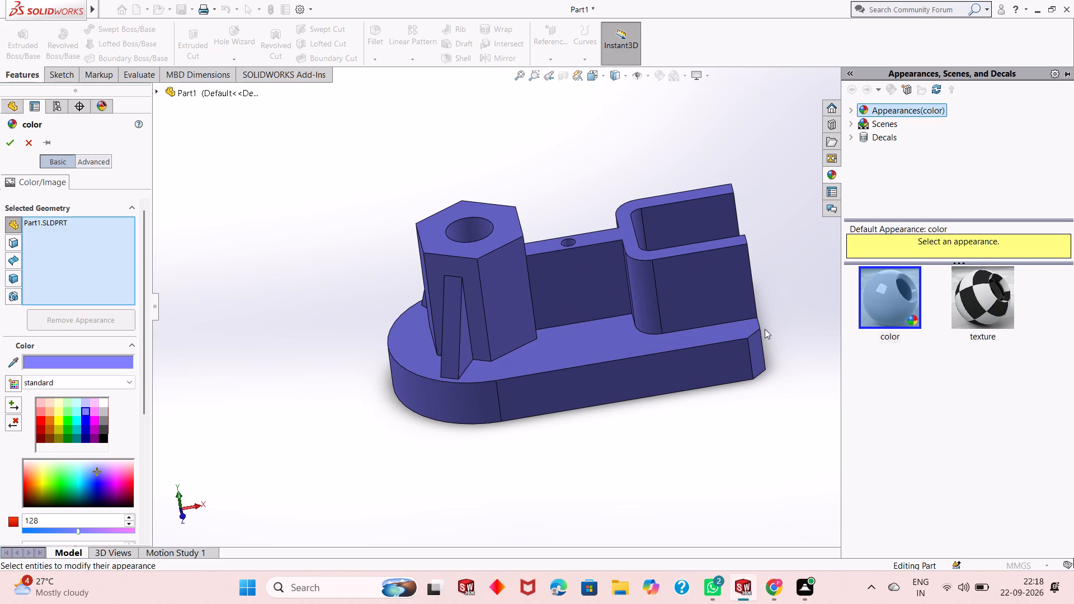
scroll(767, 325, "up", 2)
scroll(687, 276, "down", 3)
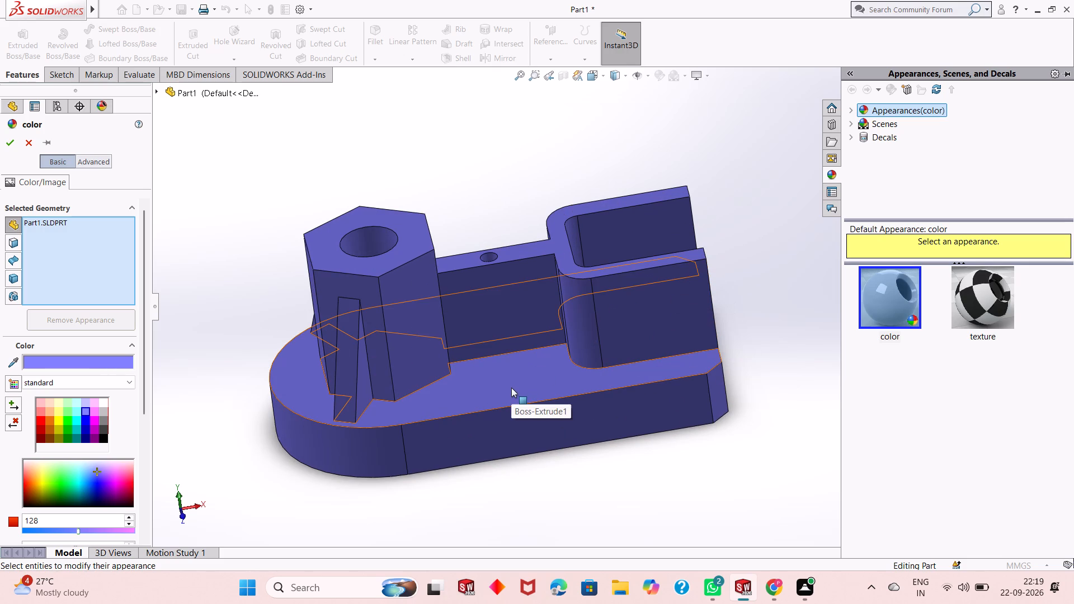
scroll(511, 388, "up", 1)
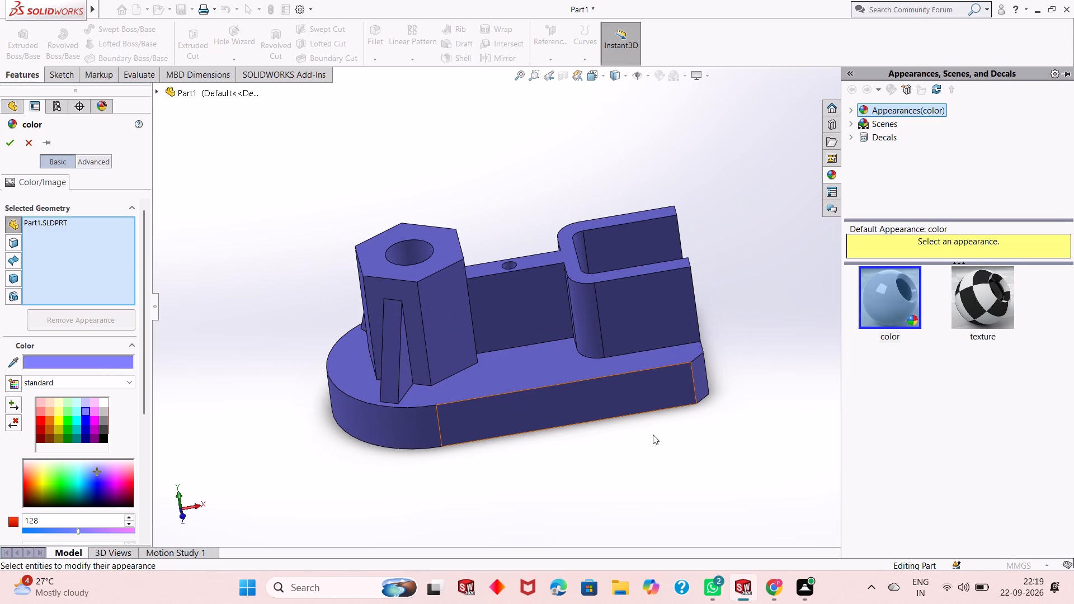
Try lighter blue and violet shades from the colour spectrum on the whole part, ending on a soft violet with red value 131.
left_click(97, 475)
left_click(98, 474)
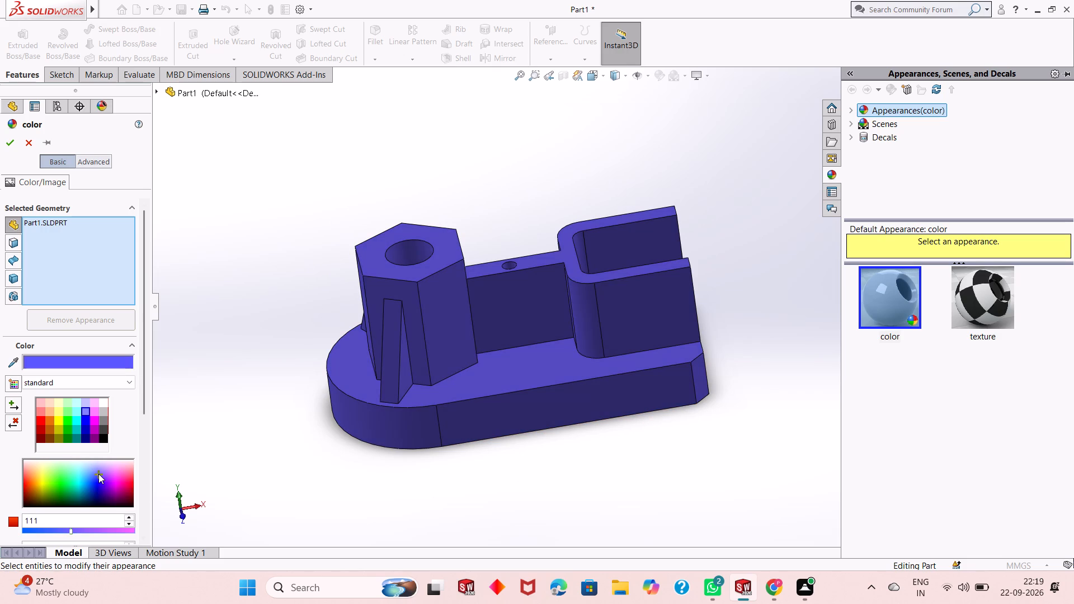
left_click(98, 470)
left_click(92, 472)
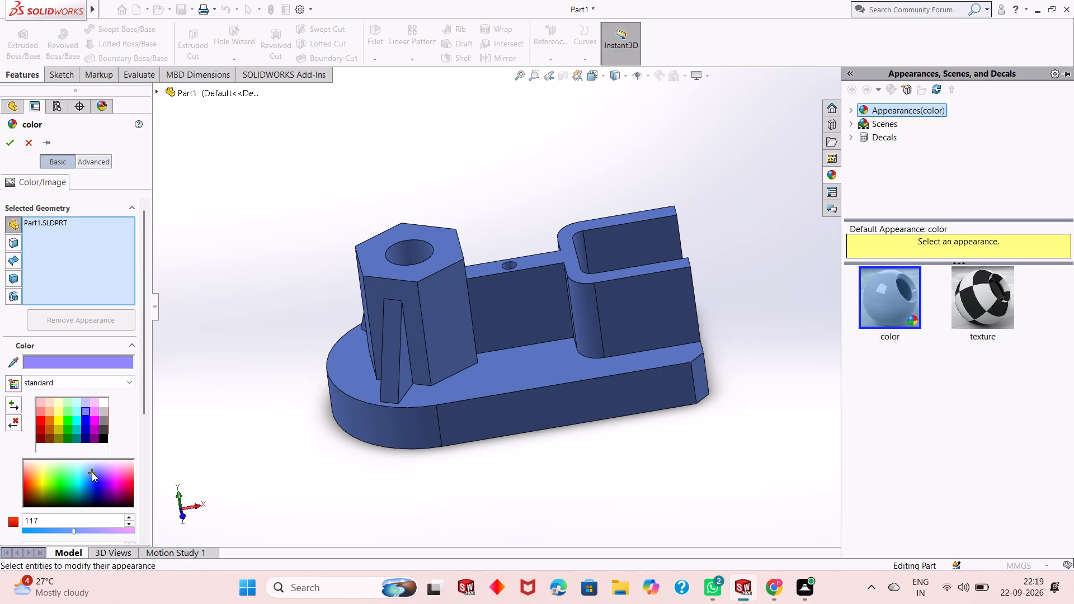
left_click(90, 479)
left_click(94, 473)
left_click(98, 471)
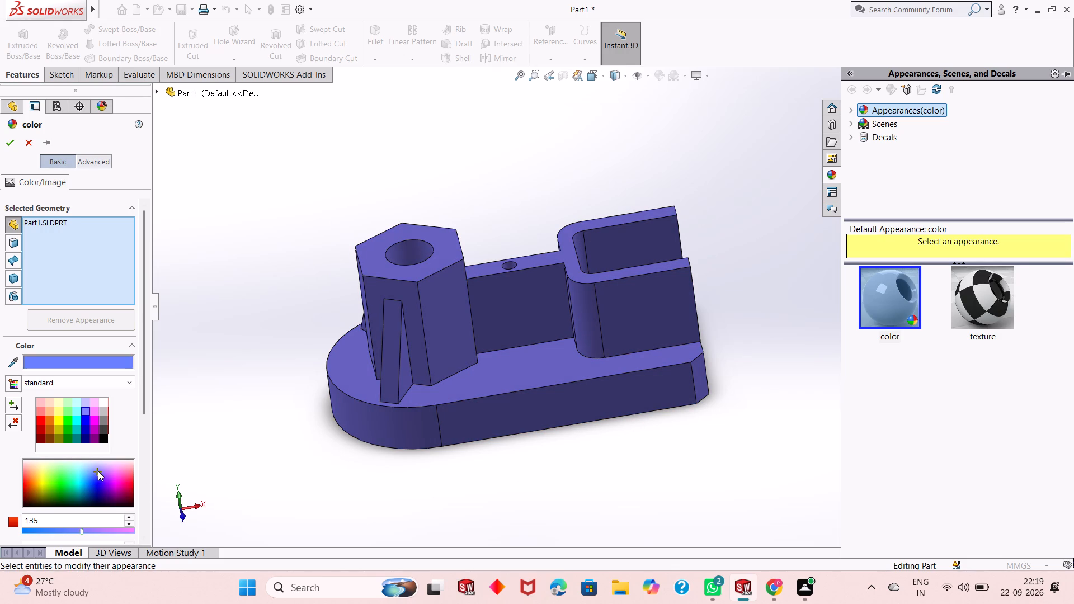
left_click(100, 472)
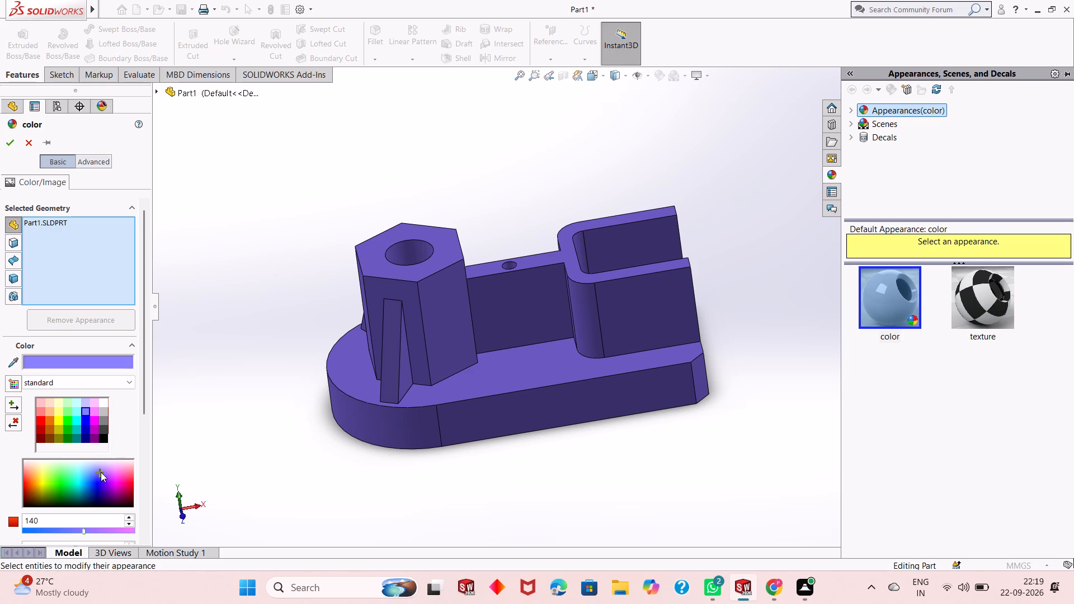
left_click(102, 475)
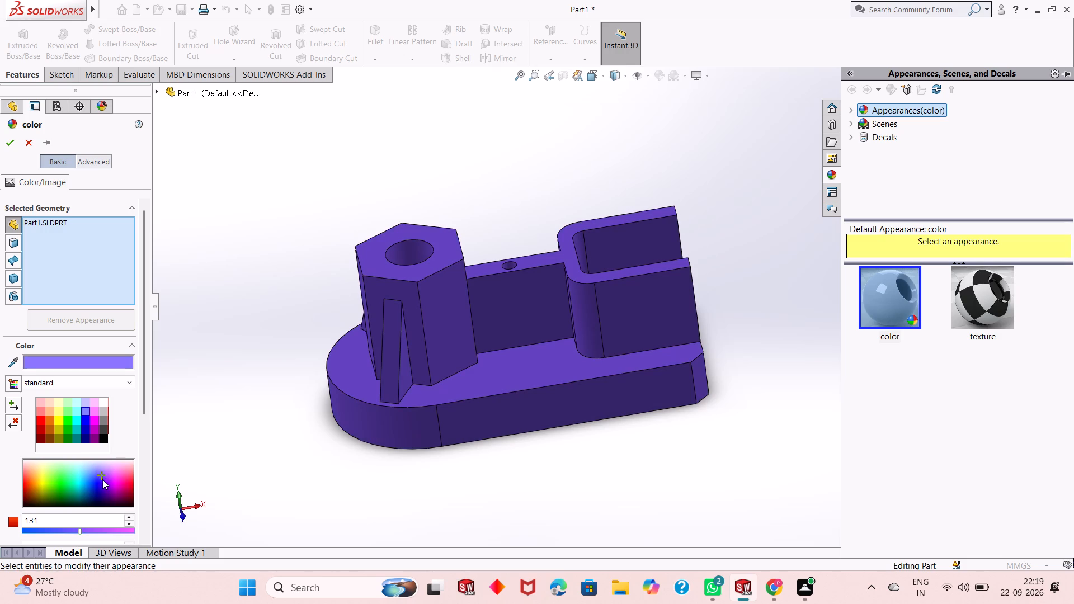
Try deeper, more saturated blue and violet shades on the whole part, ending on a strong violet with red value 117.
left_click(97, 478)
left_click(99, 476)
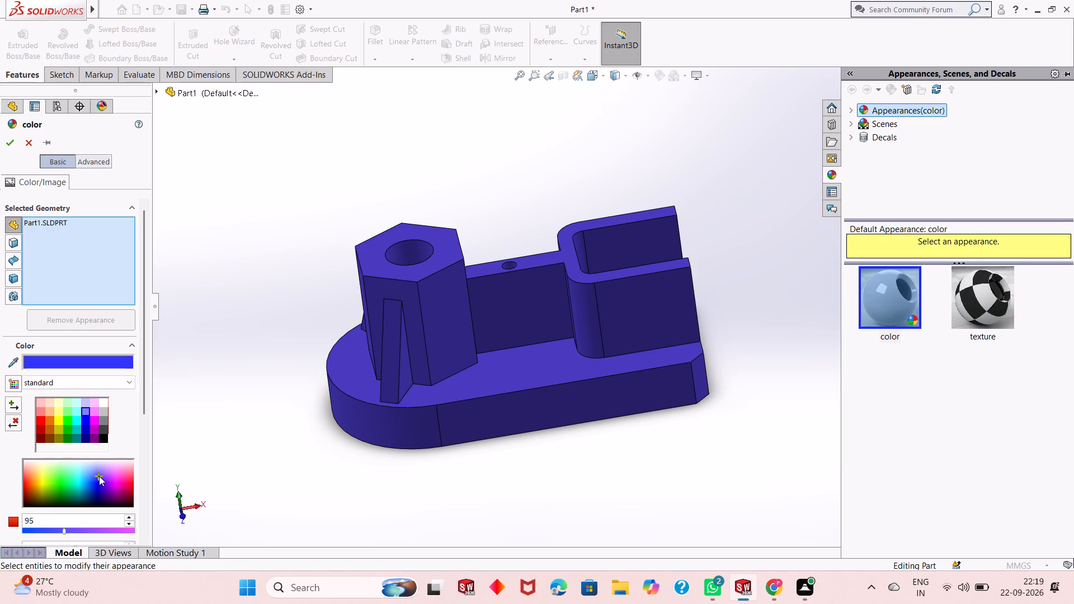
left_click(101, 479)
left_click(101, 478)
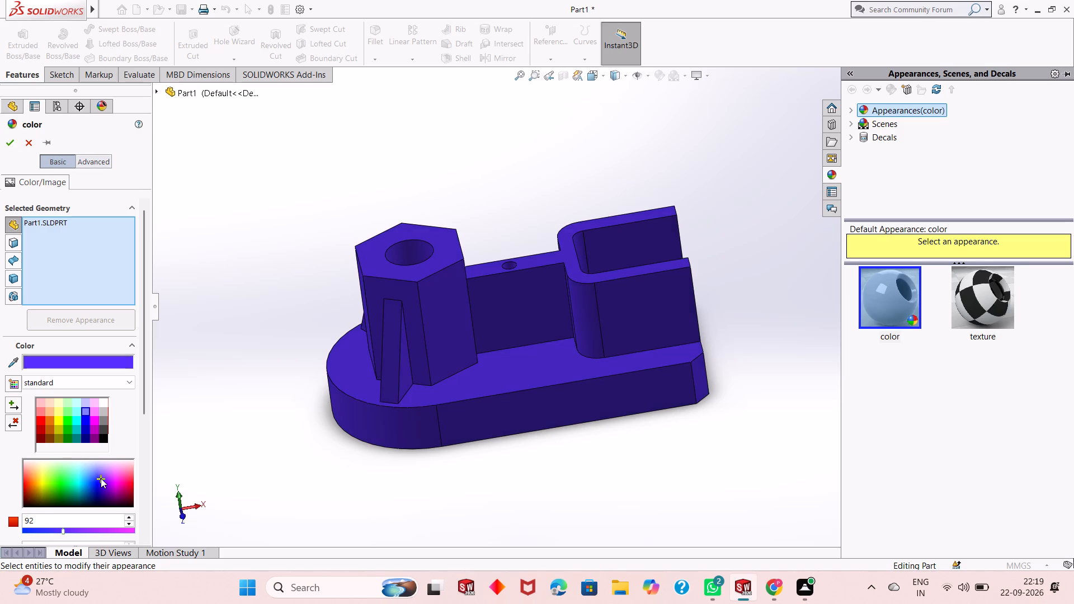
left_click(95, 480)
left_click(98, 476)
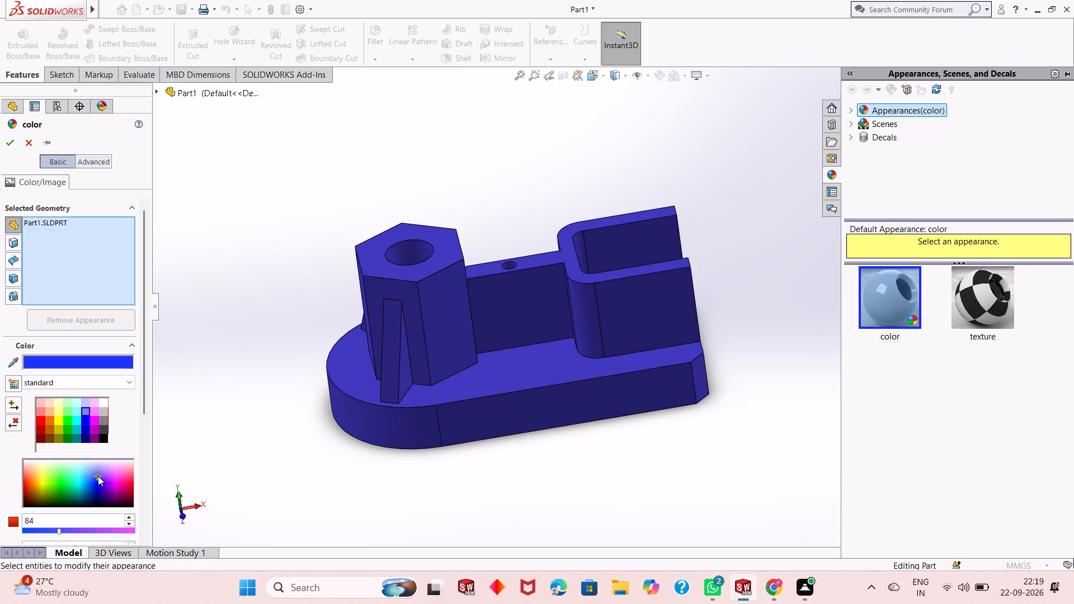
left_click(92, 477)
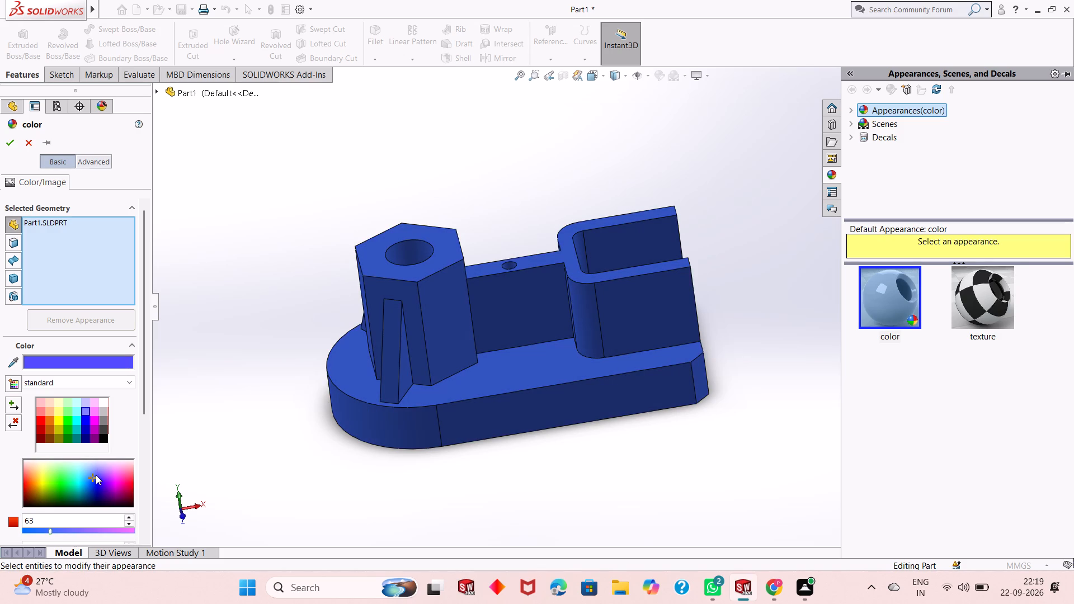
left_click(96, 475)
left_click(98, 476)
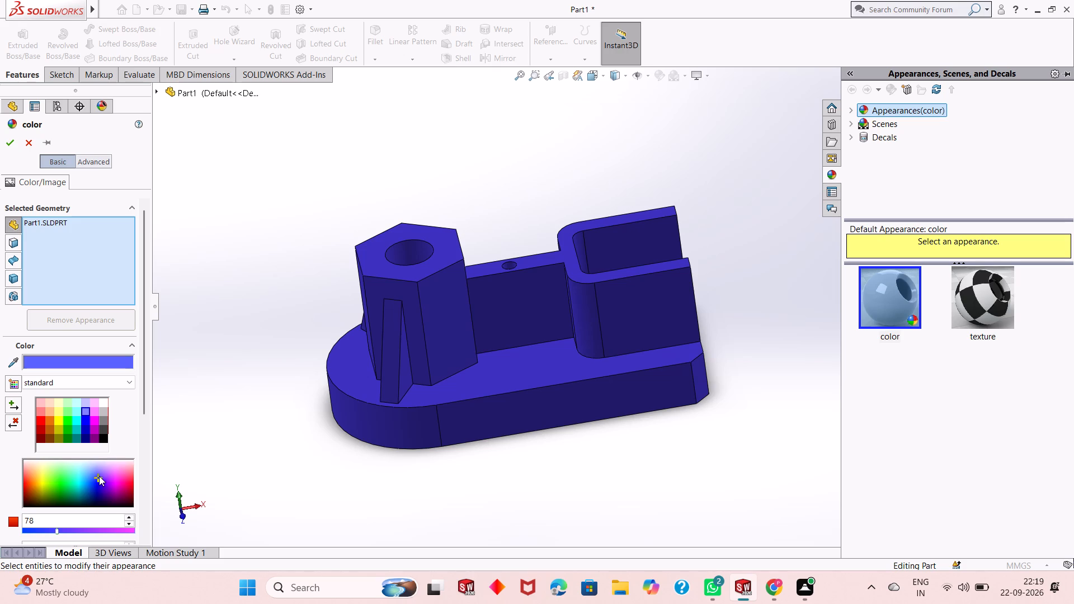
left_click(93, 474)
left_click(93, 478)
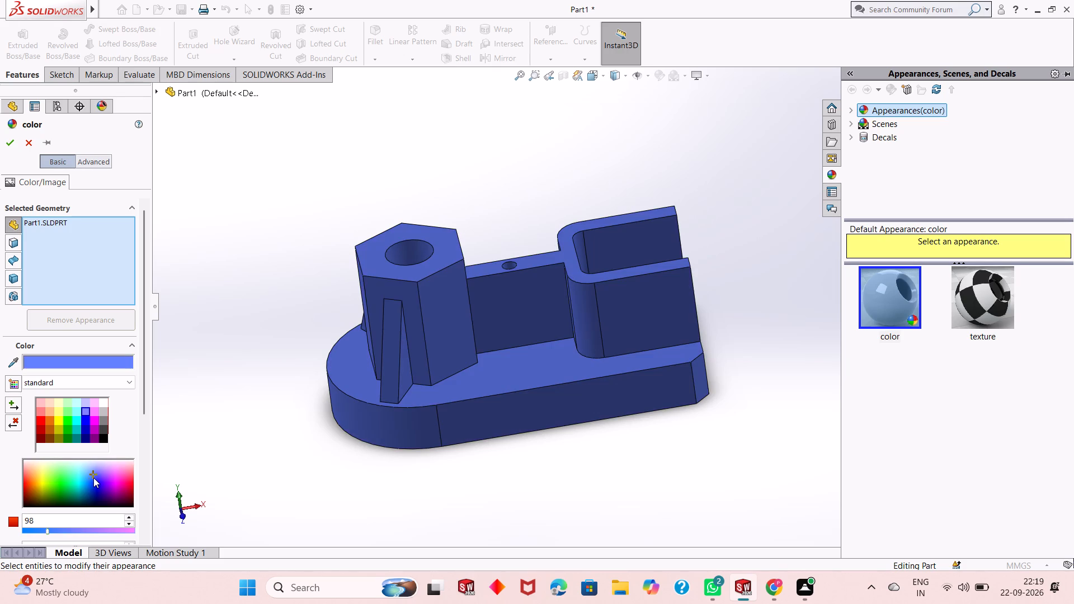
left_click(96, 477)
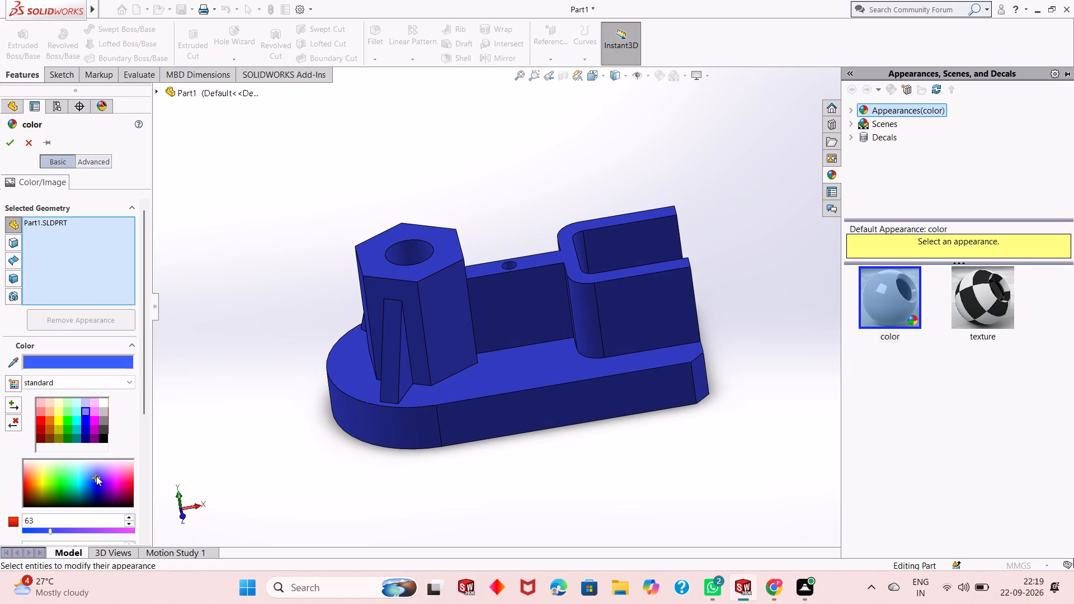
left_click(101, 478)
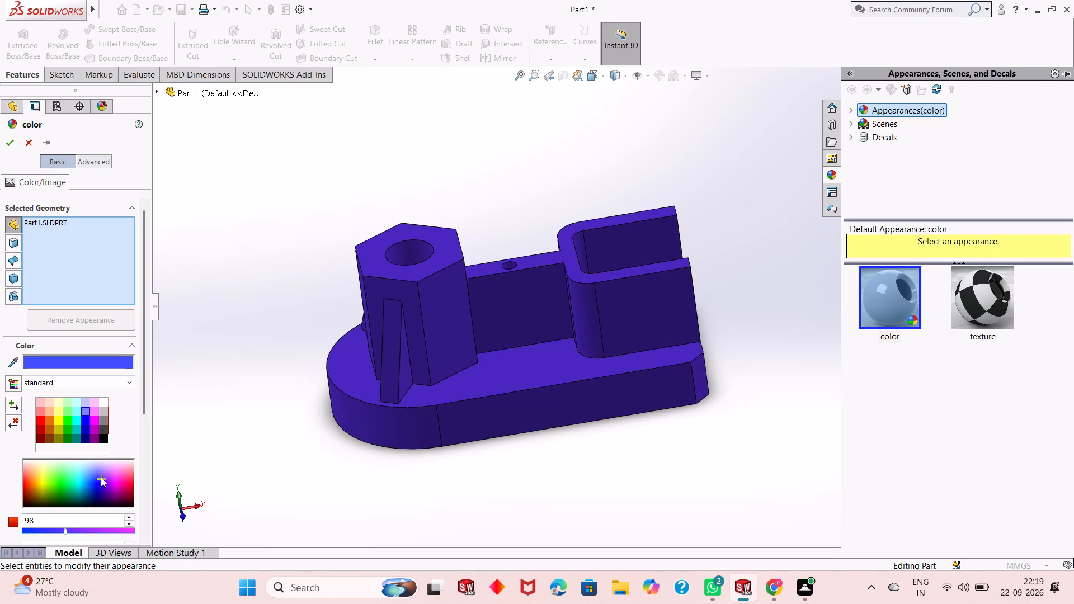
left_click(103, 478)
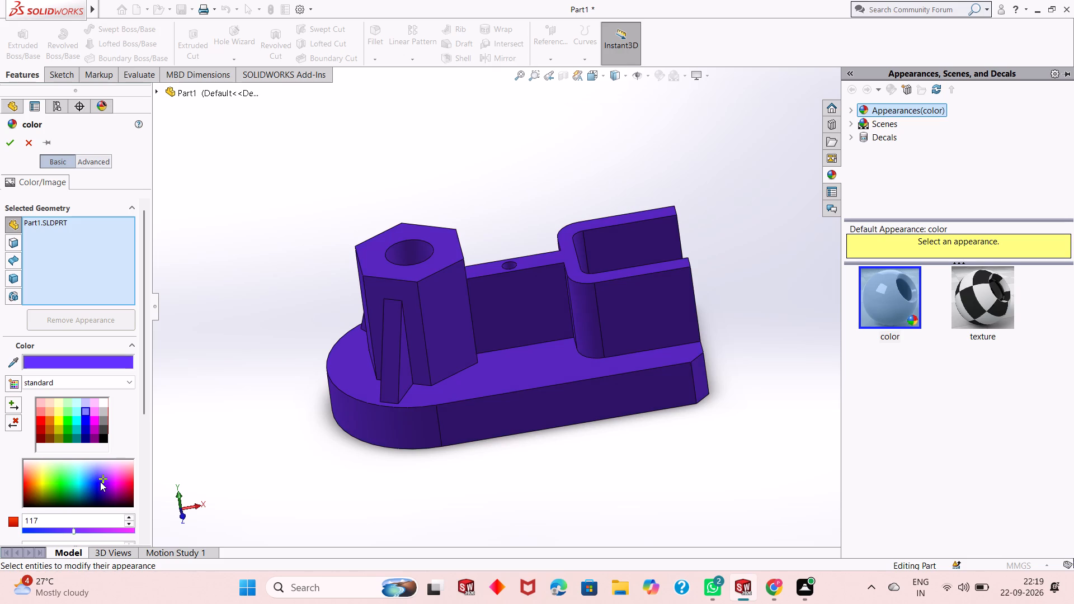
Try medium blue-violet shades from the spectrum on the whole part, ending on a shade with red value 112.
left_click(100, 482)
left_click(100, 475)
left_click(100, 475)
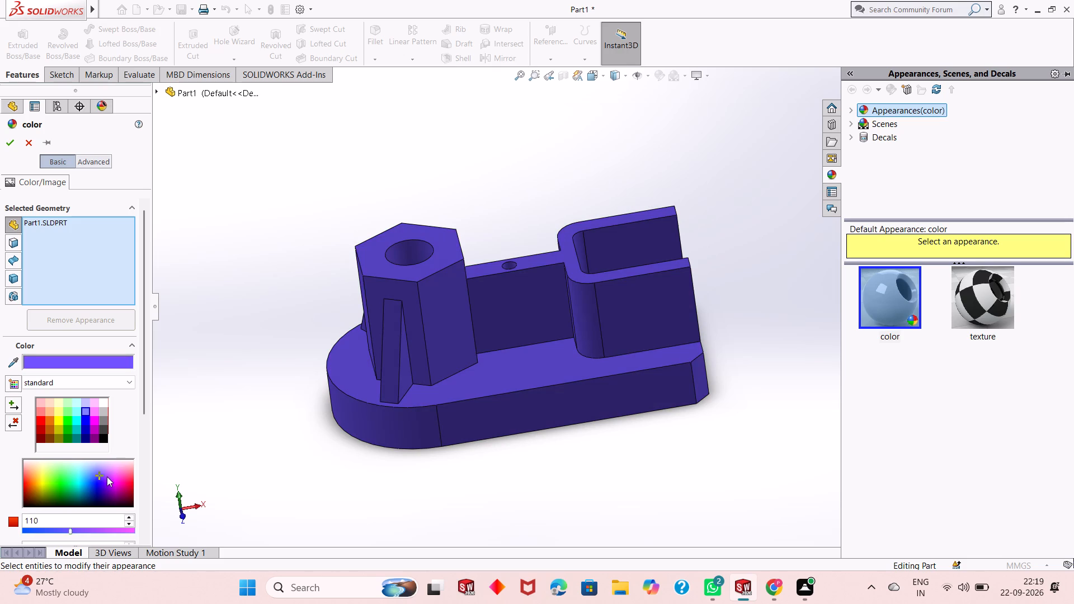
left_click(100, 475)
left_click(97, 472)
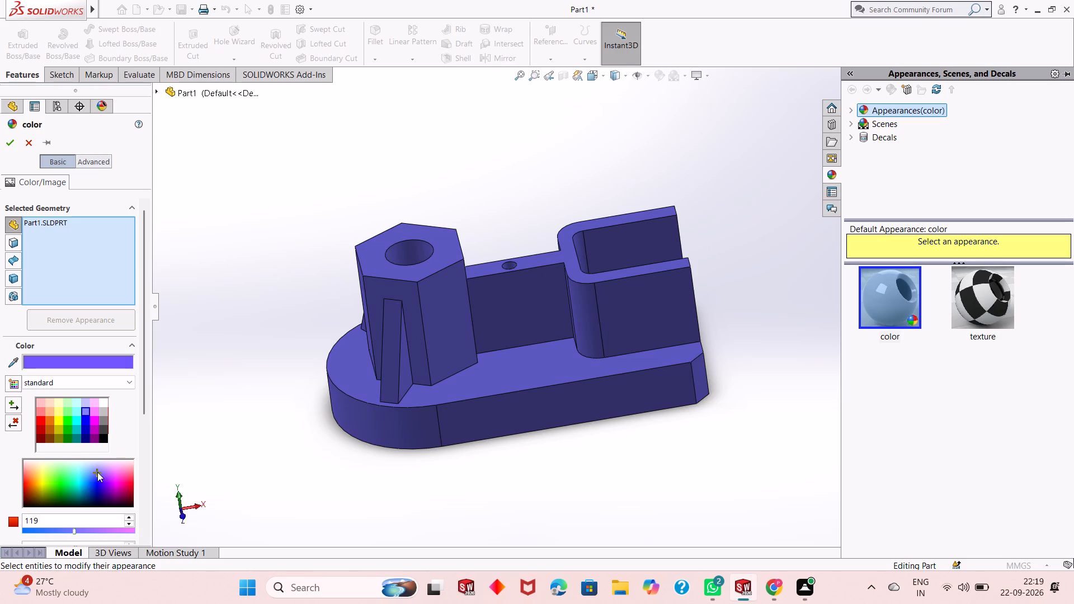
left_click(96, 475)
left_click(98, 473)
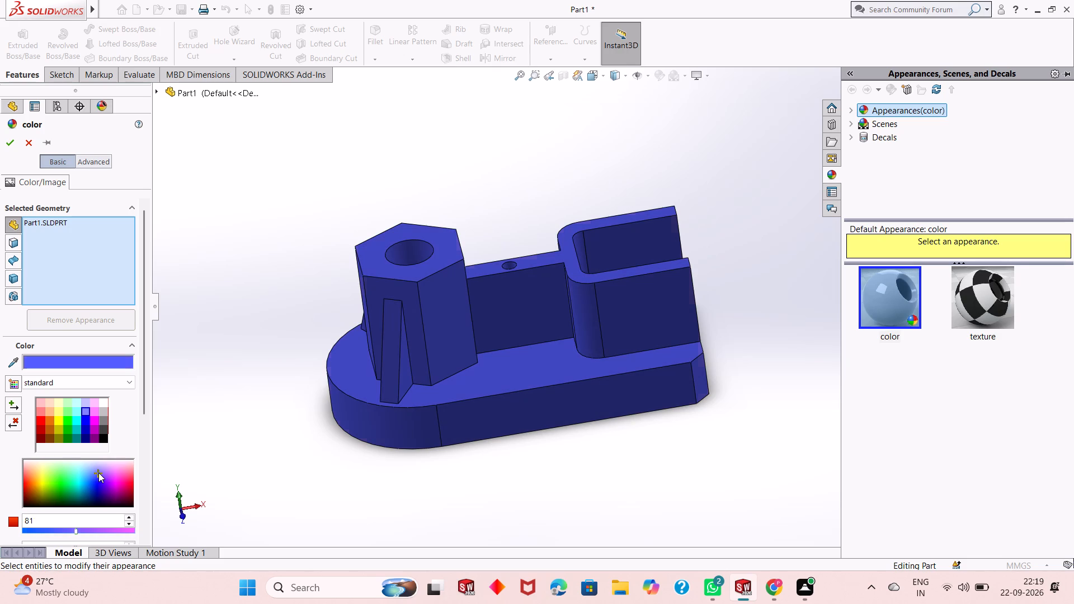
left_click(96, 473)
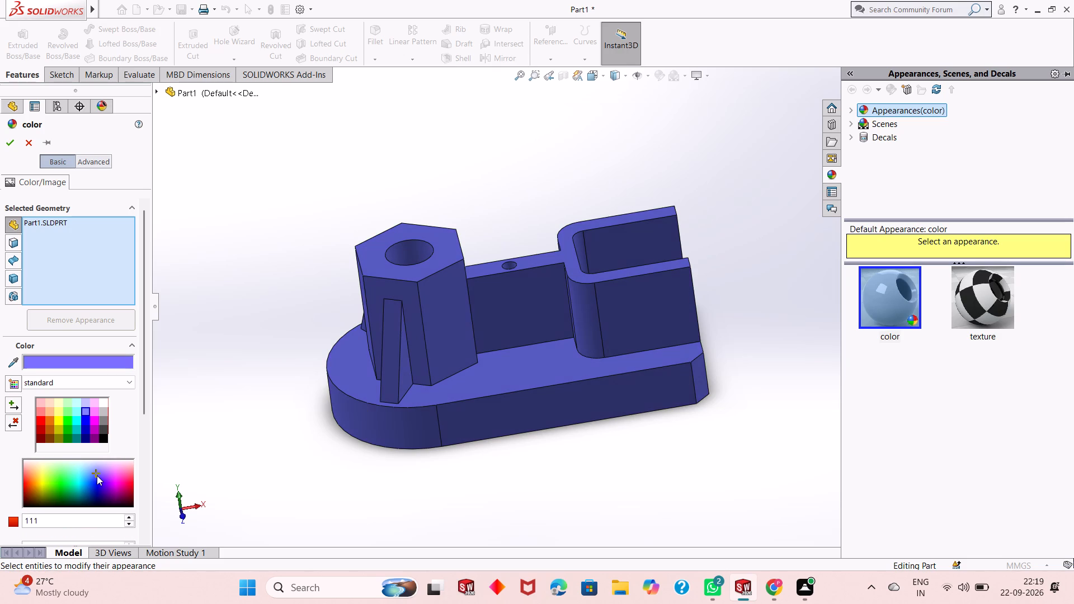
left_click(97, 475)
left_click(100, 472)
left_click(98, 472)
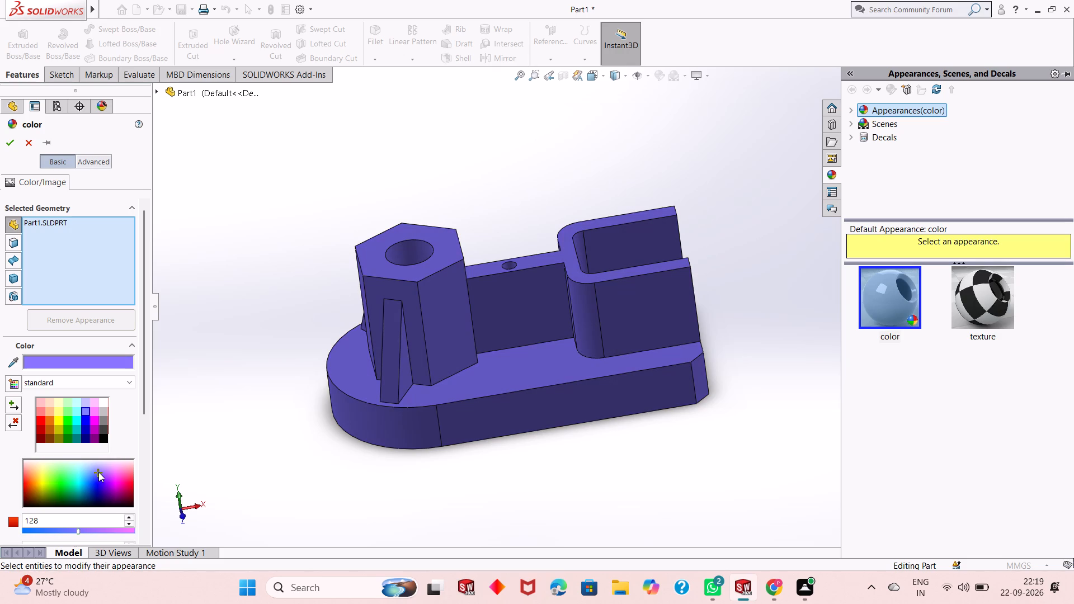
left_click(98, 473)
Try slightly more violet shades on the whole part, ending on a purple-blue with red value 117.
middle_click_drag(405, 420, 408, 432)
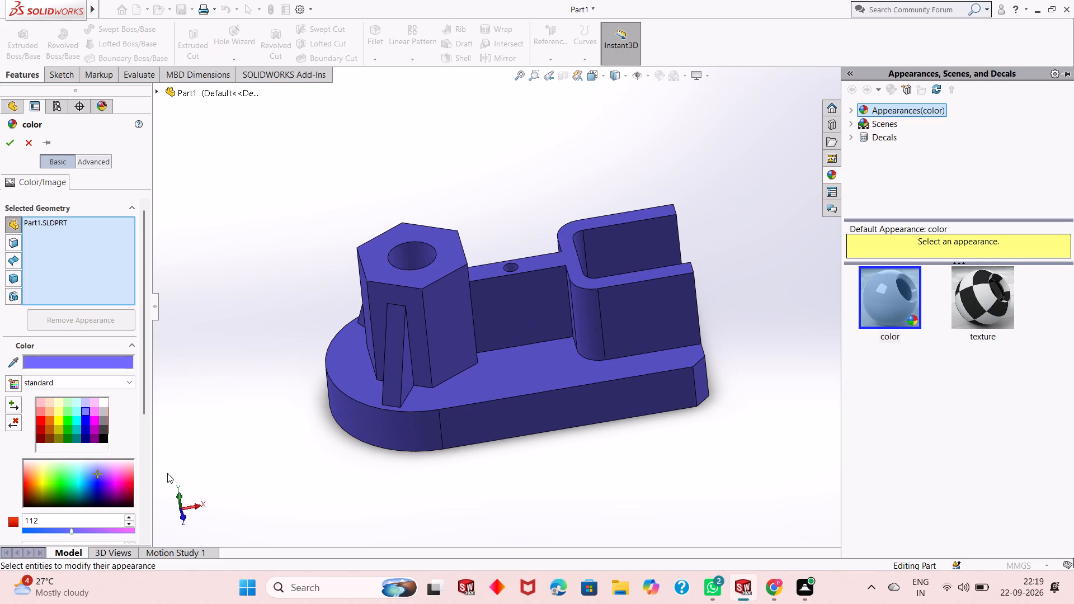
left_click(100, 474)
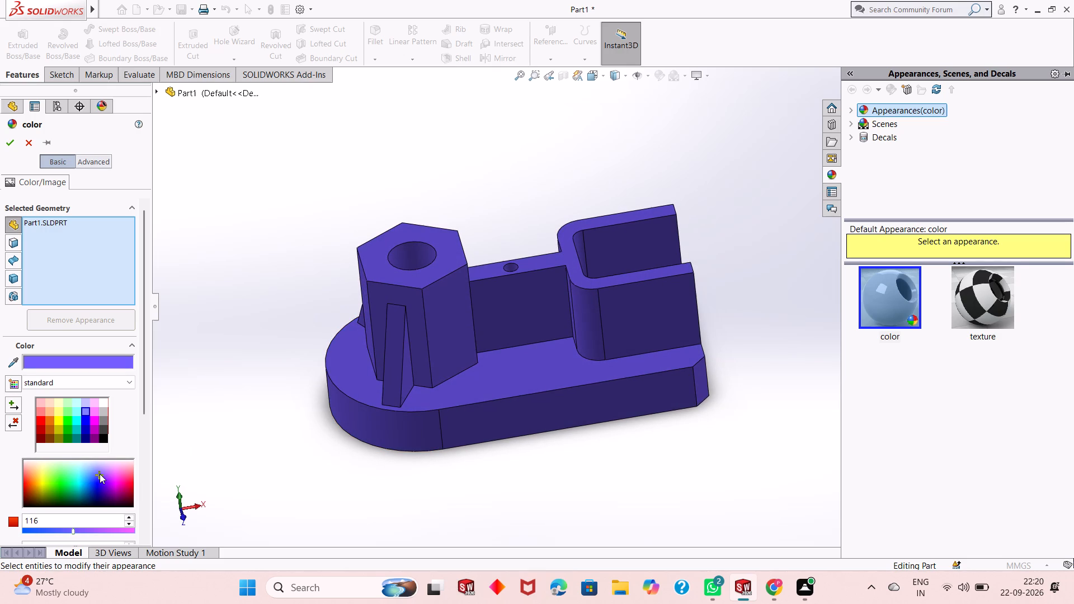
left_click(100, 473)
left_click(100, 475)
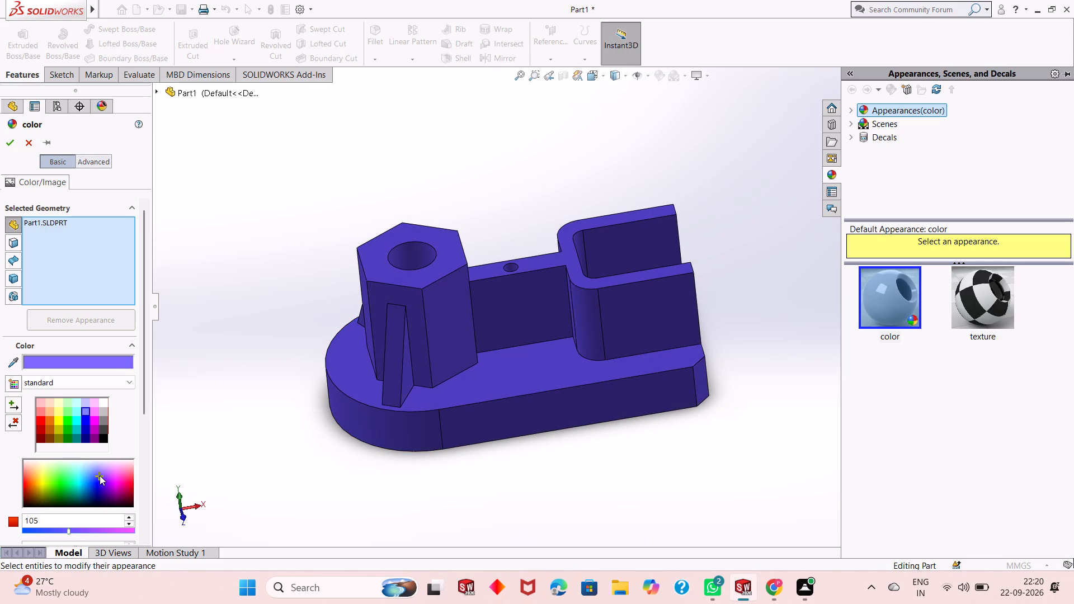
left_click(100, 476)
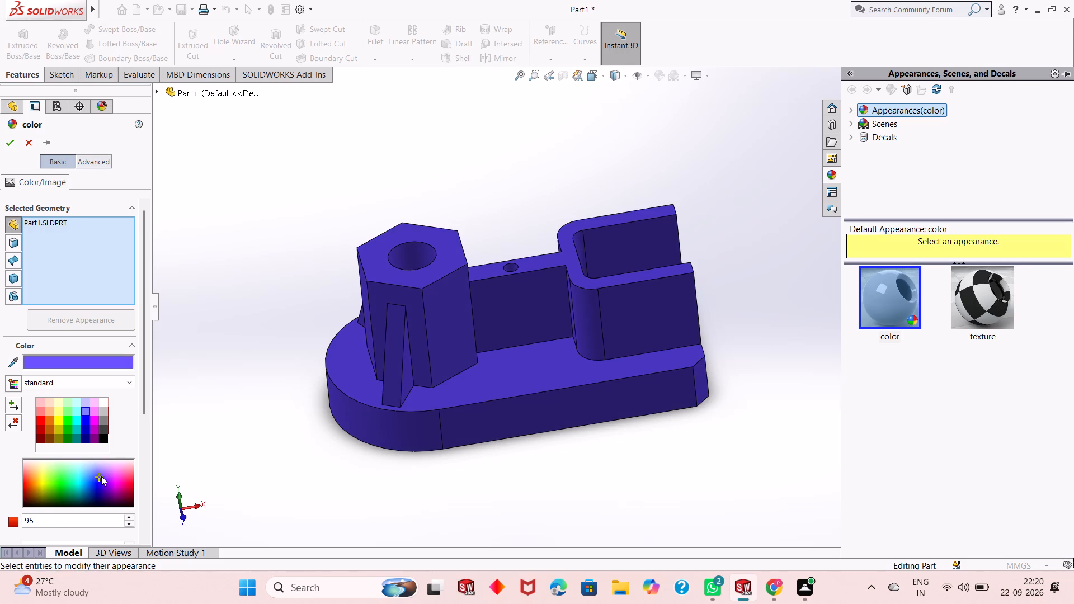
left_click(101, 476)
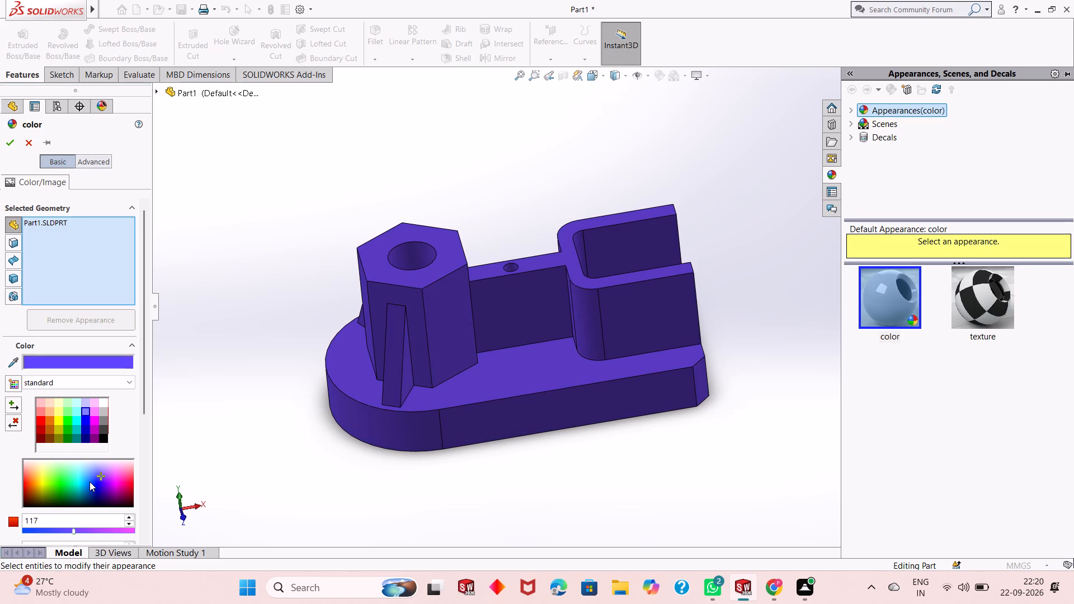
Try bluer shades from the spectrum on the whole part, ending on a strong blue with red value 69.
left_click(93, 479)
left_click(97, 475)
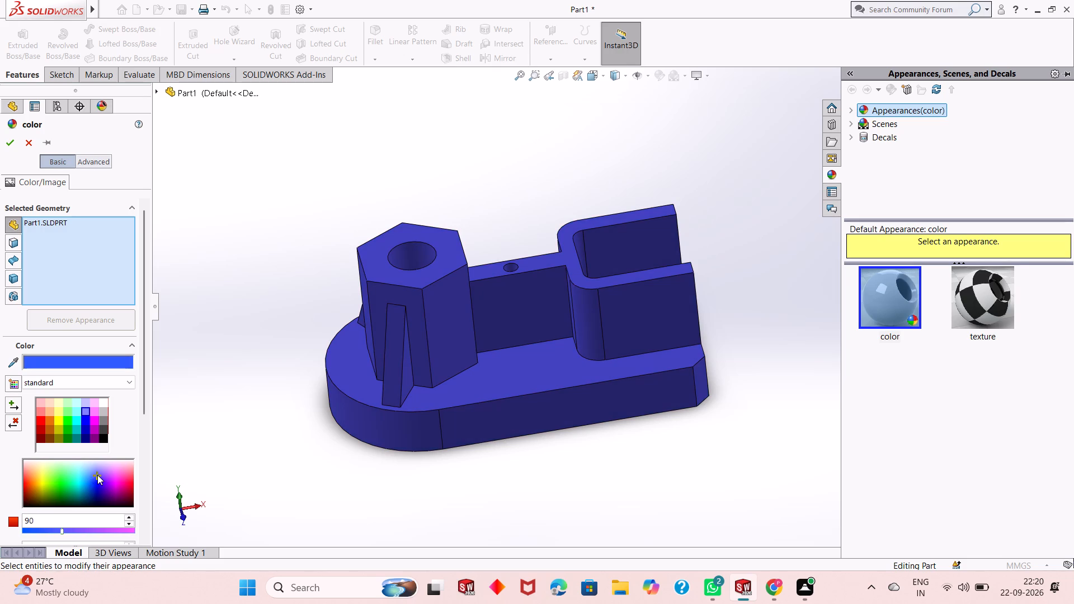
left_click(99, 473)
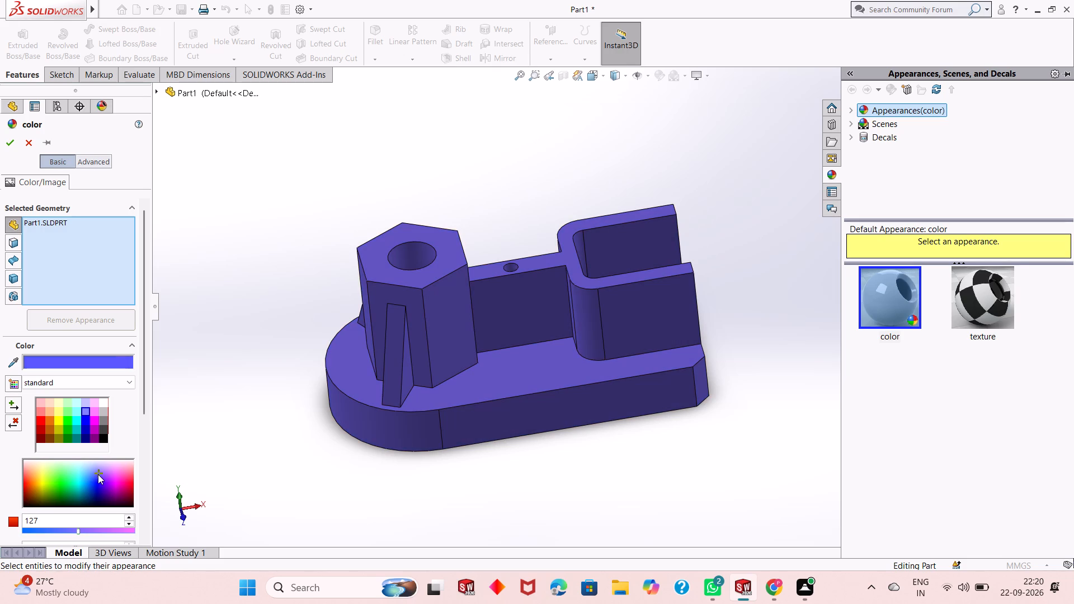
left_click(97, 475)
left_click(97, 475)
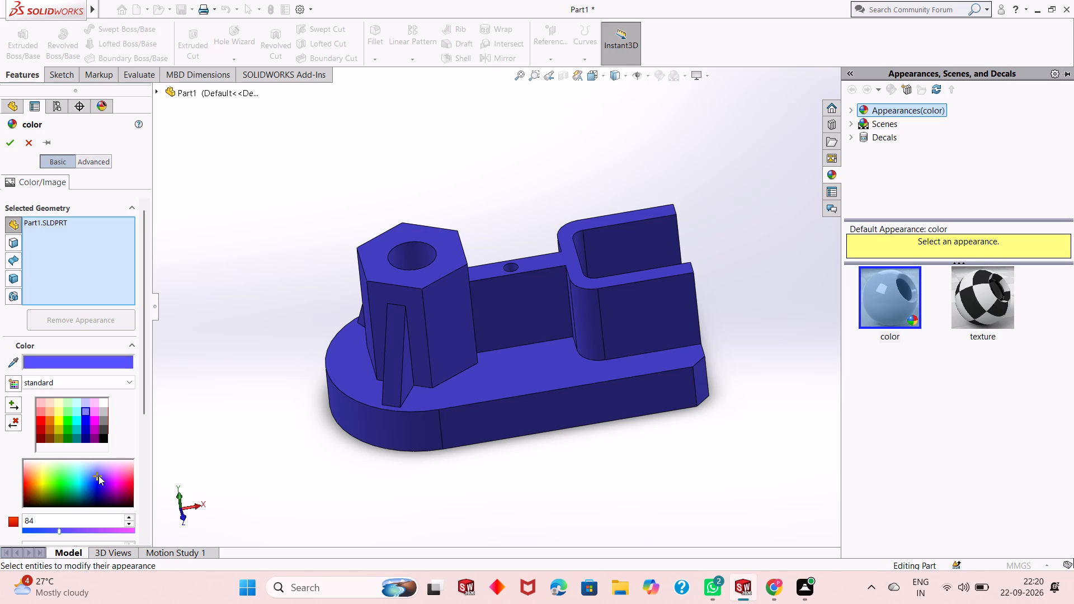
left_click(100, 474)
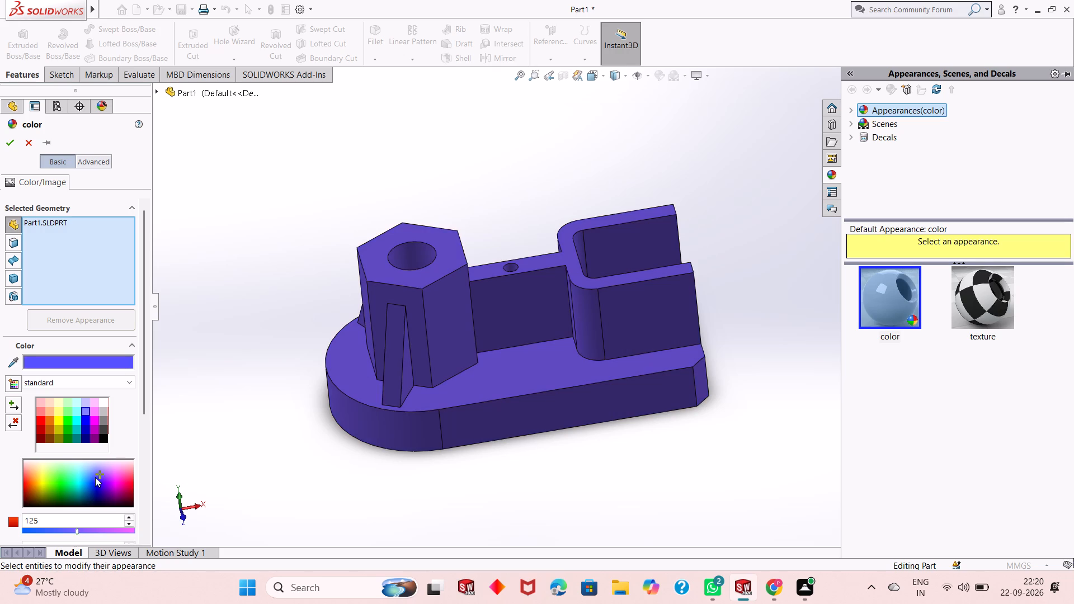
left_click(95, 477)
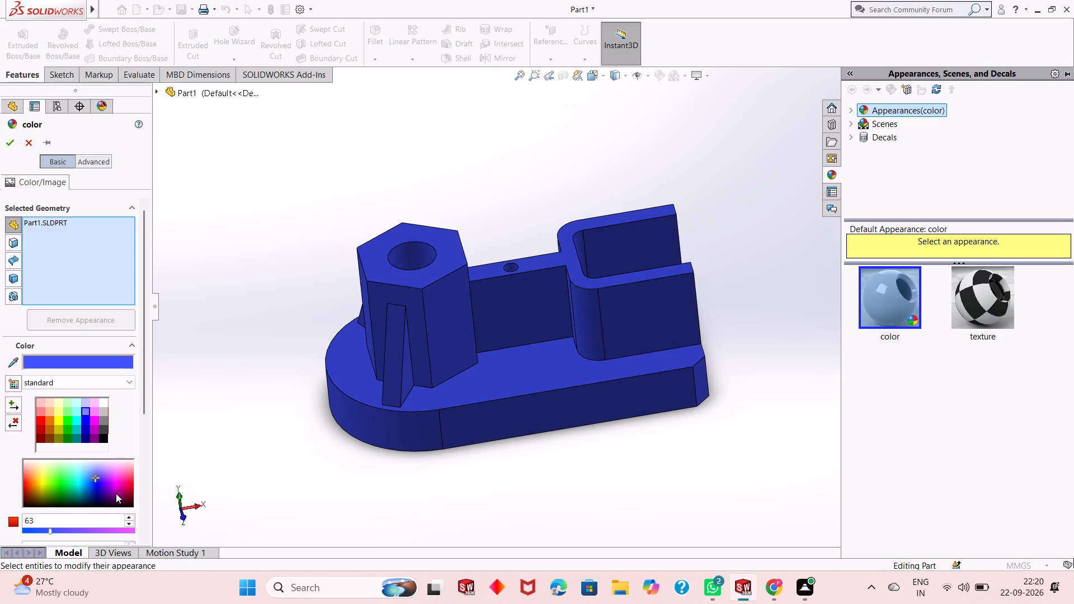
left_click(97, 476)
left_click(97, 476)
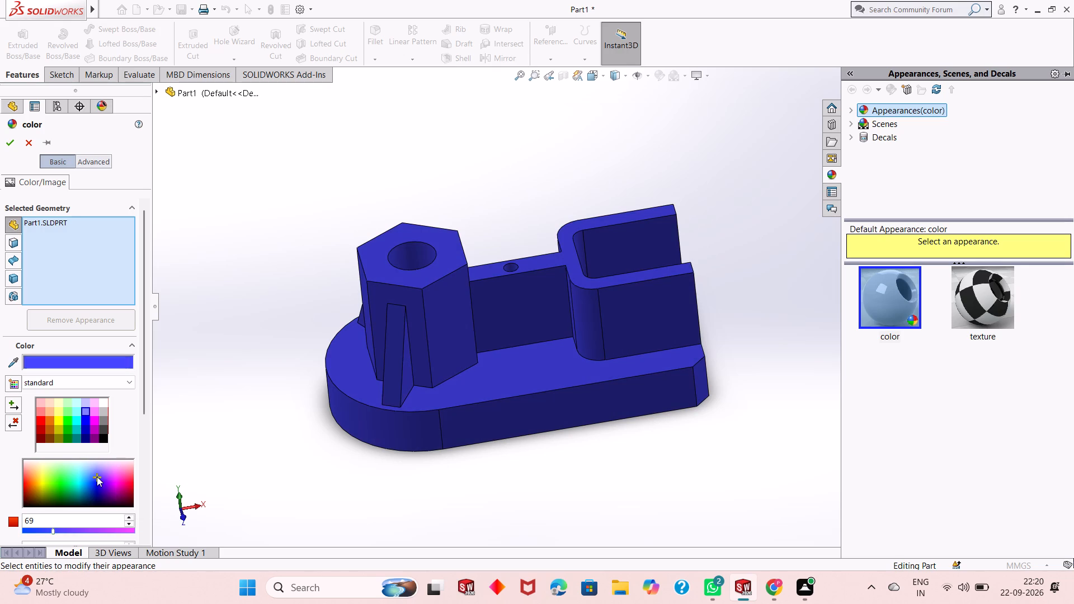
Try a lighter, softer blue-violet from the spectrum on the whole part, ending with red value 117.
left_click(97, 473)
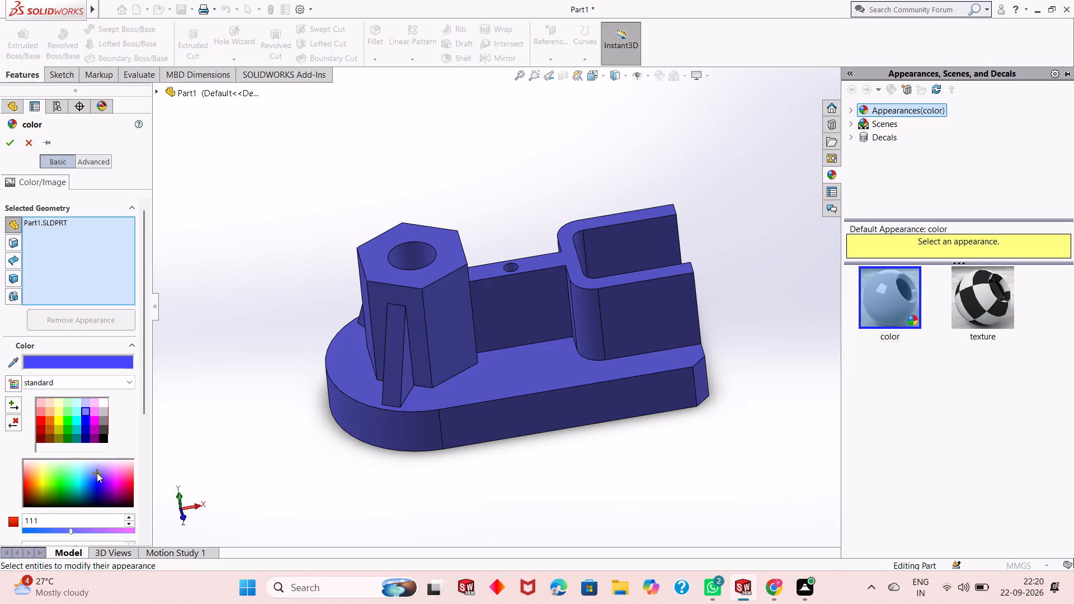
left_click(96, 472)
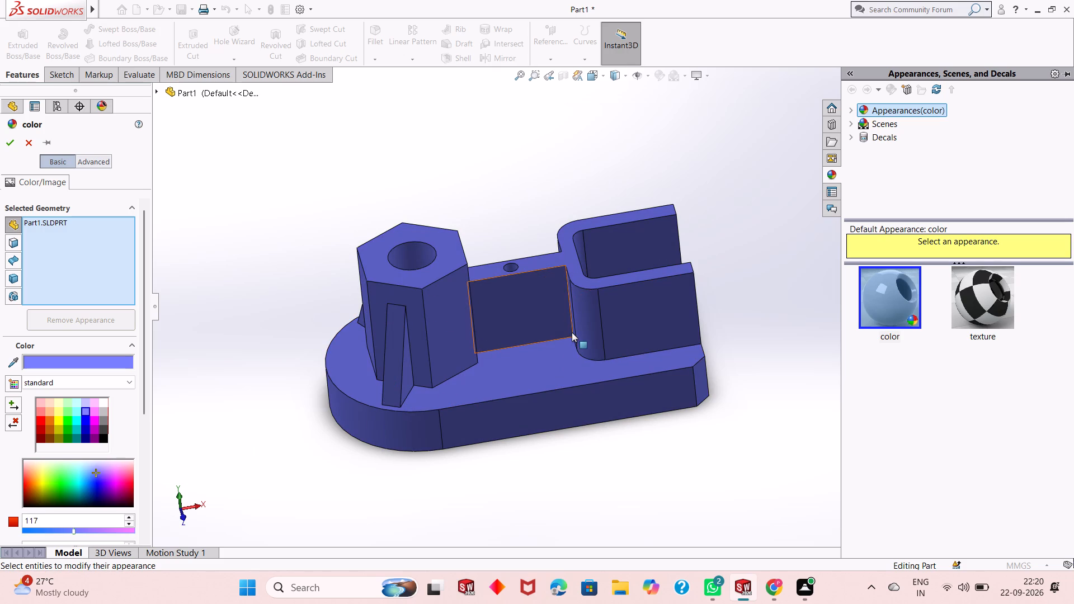
Examine the blue-violet part from several angles, including the front, top and pocketed end, to judge the colour.
scroll(597, 319, "down", 1)
scroll(597, 319, "up", 1)
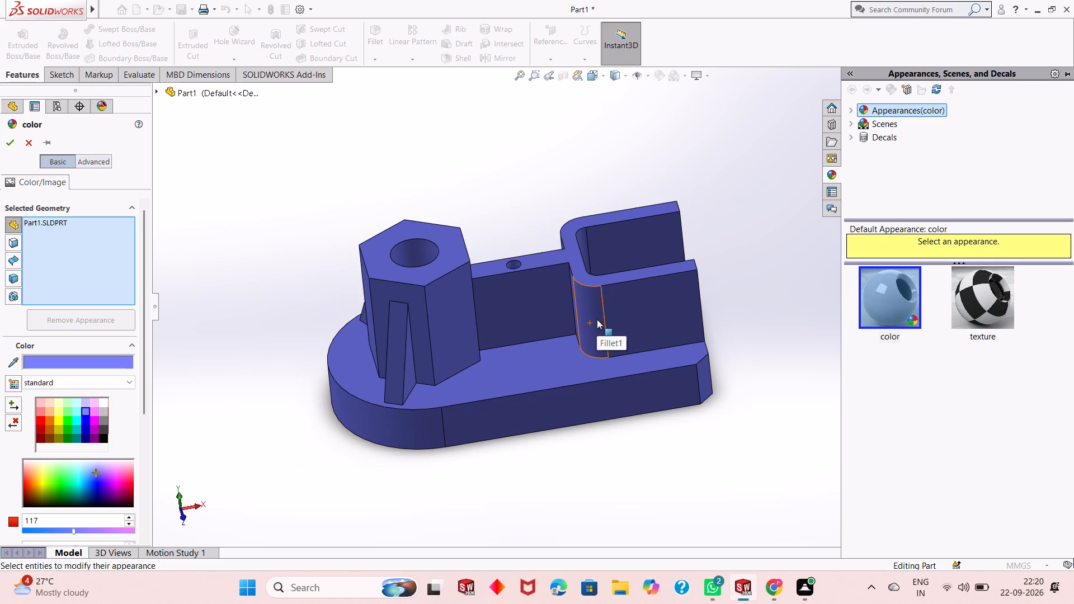
scroll(597, 319, "up", 1)
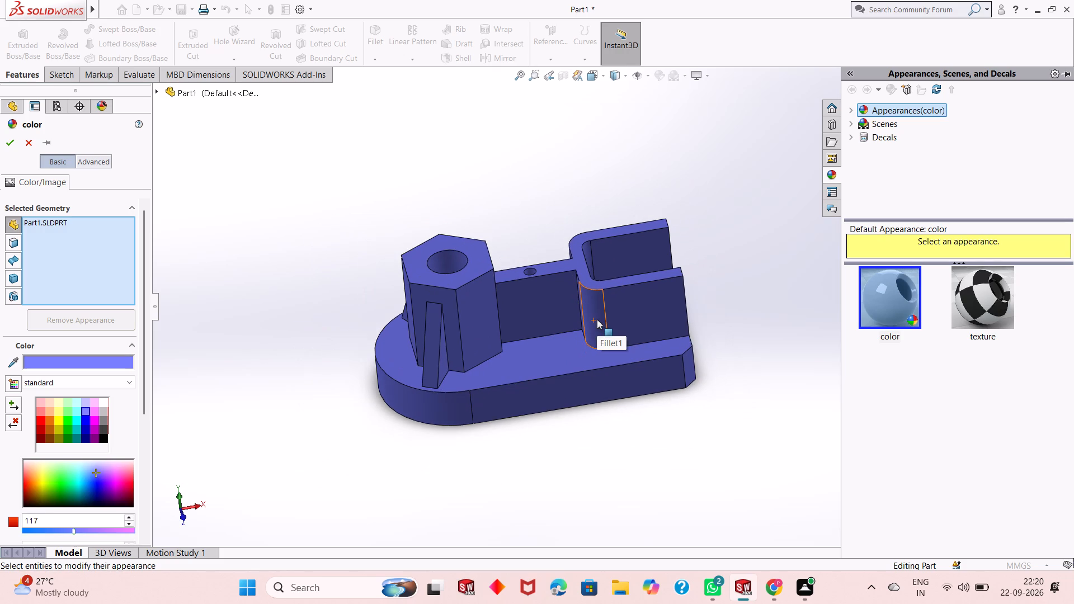
scroll(632, 314, "down", 2)
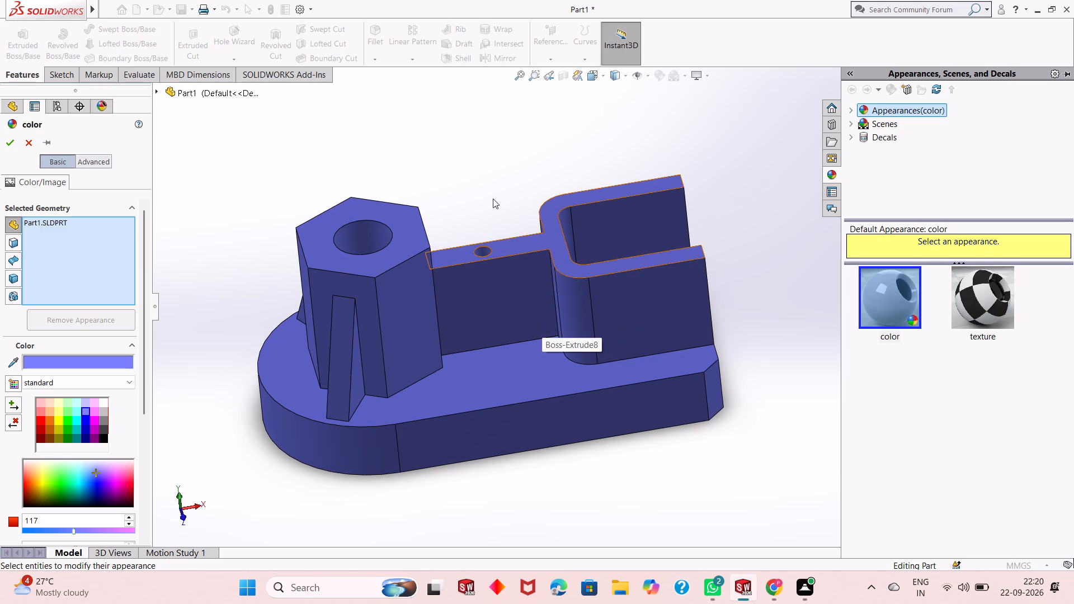
scroll(493, 199, "down", 2)
scroll(494, 255, "up", 2)
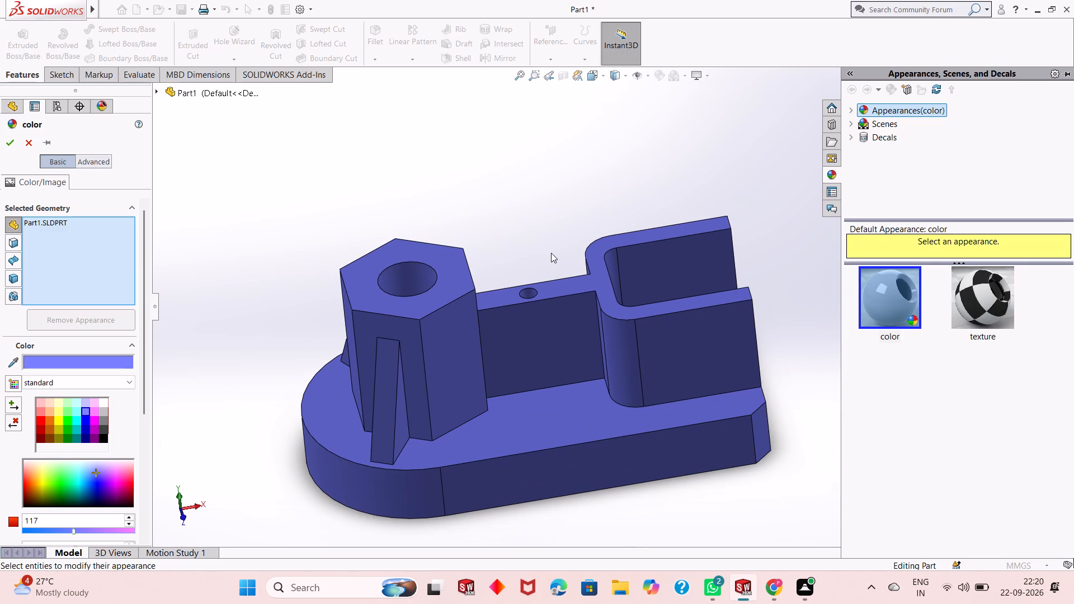
scroll(501, 259, "up", 2)
scroll(699, 396, "down", 2)
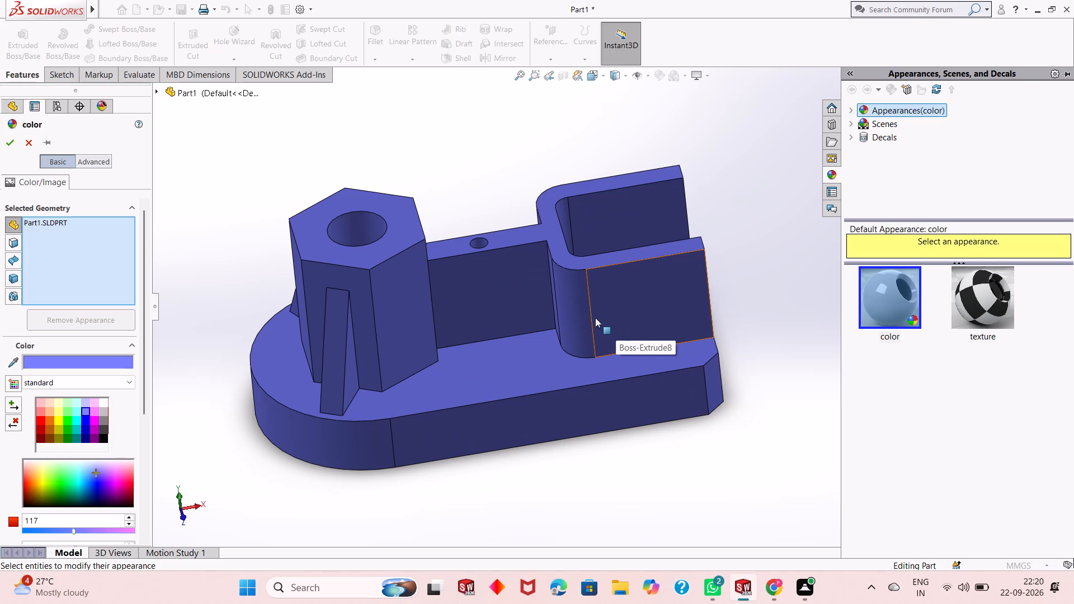
scroll(528, 336, "up", 1)
middle_click_drag(490, 214, 401, 270)
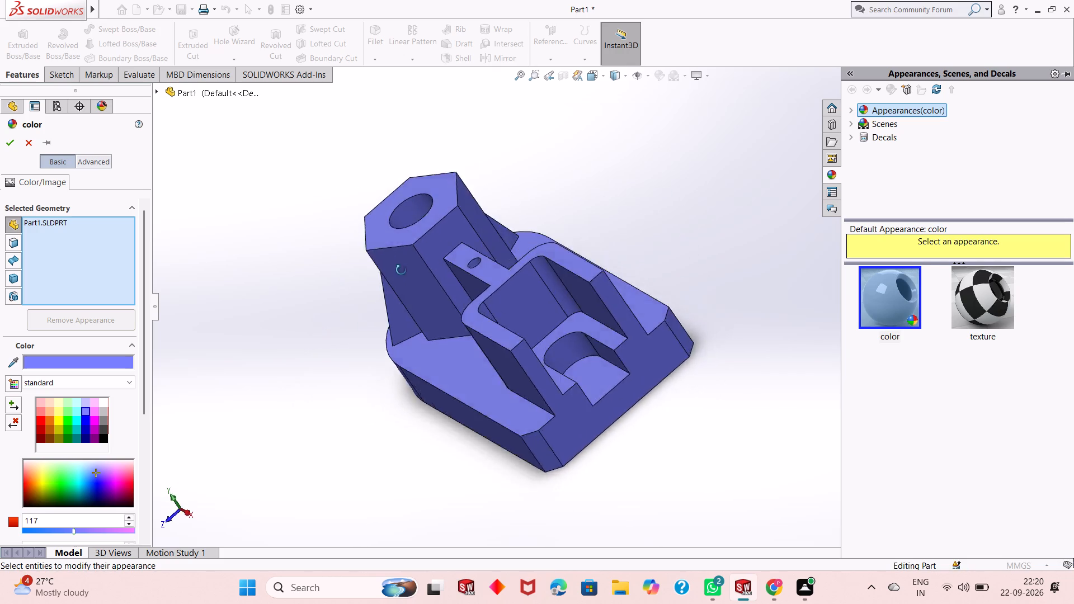
middle_click_drag(401, 270, 512, 183)
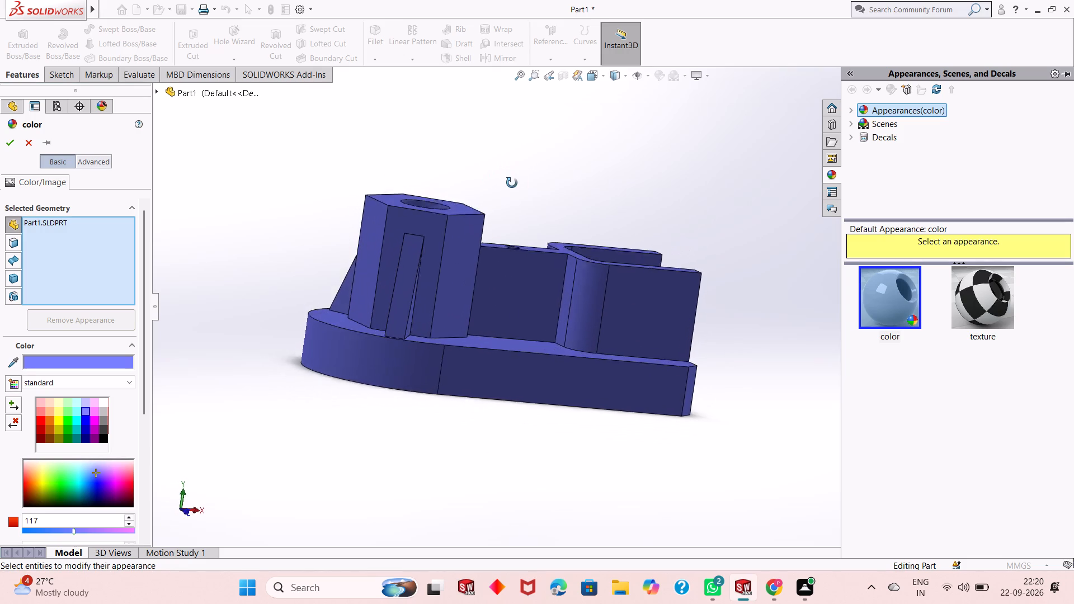
middle_click_drag(512, 183, 503, 196)
middle_click_drag(525, 211, 529, 149)
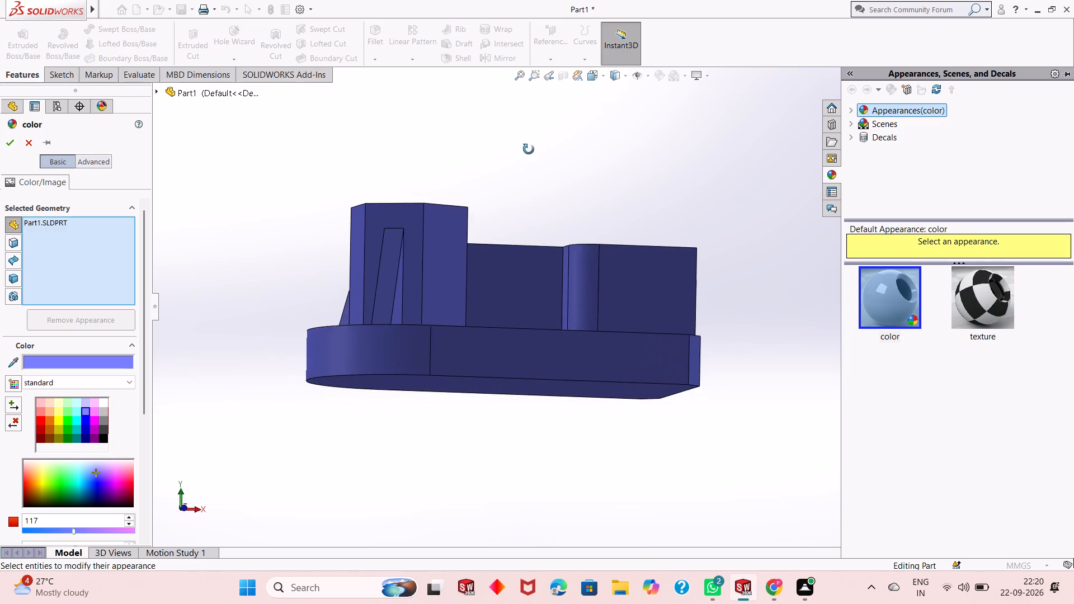
middle_click_drag(529, 149, 493, 383)
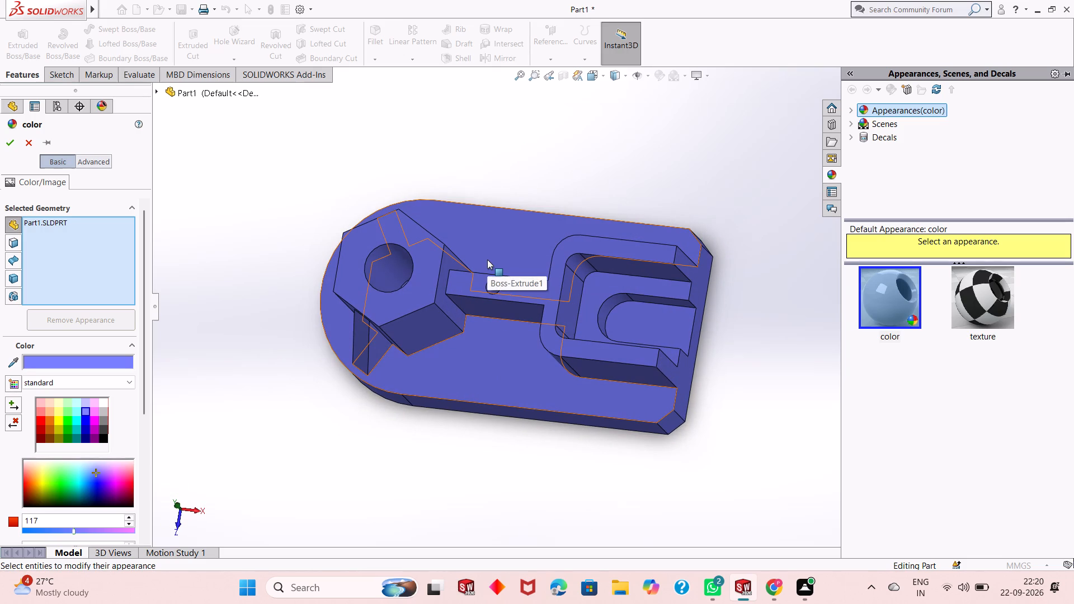
middle_click_drag(487, 259, 489, 195)
scroll(487, 230, "up", 1)
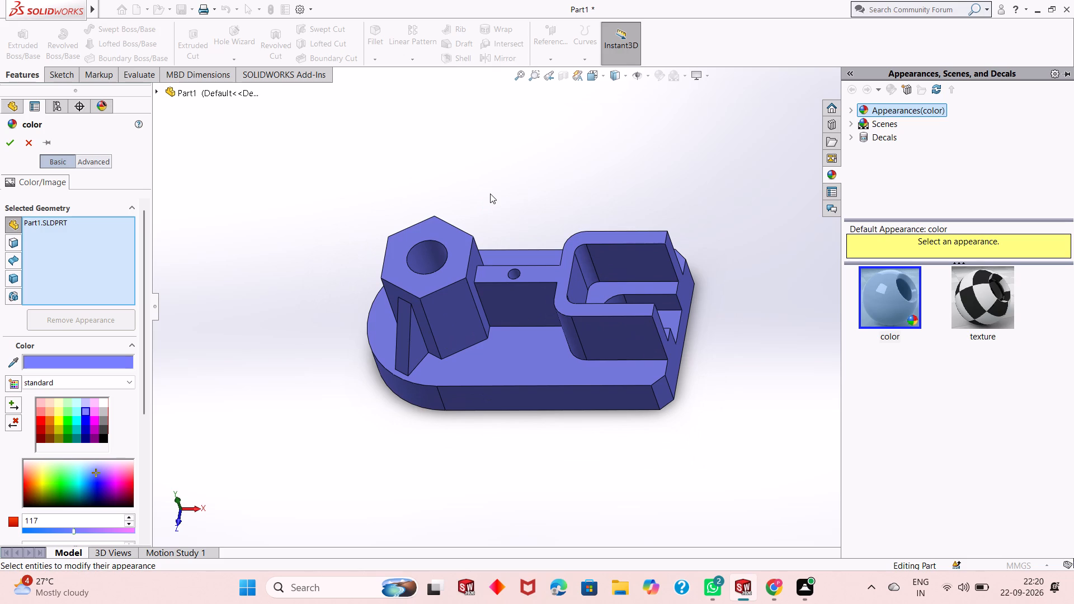
middle_click_drag(536, 380, 566, 334)
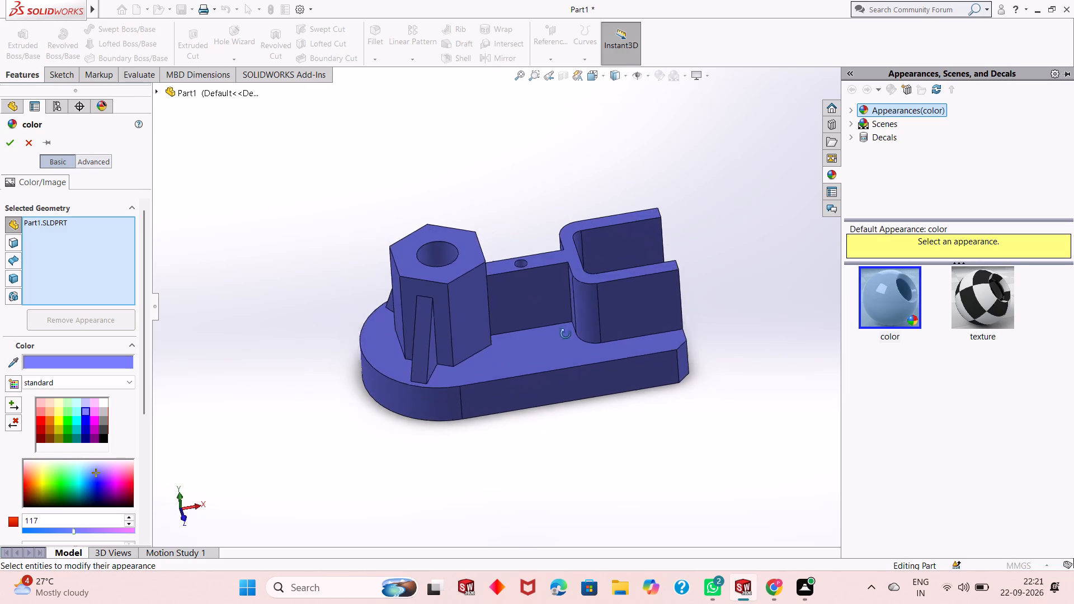
middle_click_drag(566, 334, 574, 383)
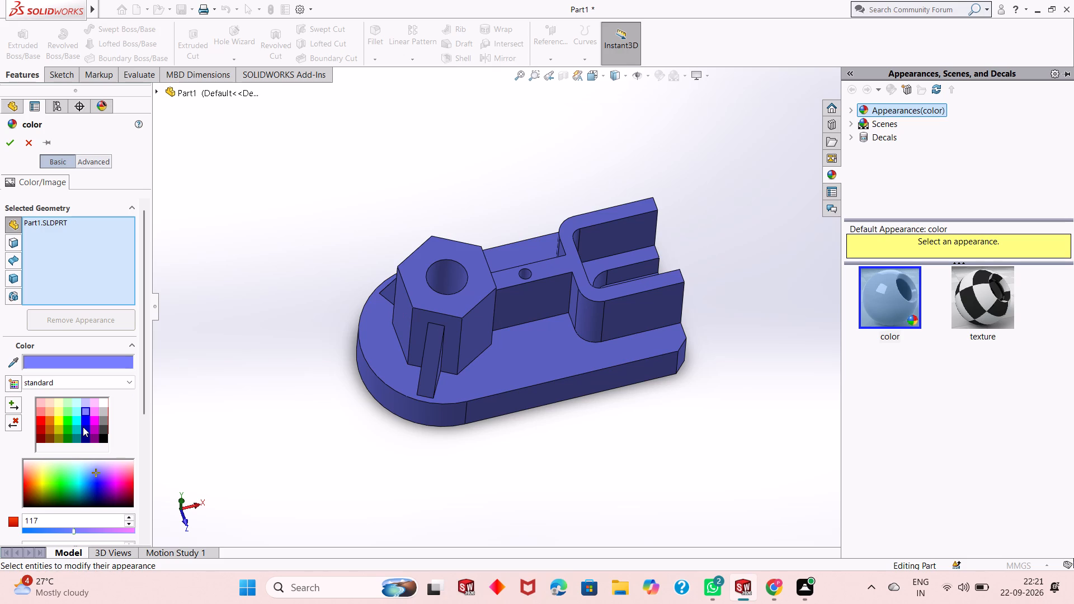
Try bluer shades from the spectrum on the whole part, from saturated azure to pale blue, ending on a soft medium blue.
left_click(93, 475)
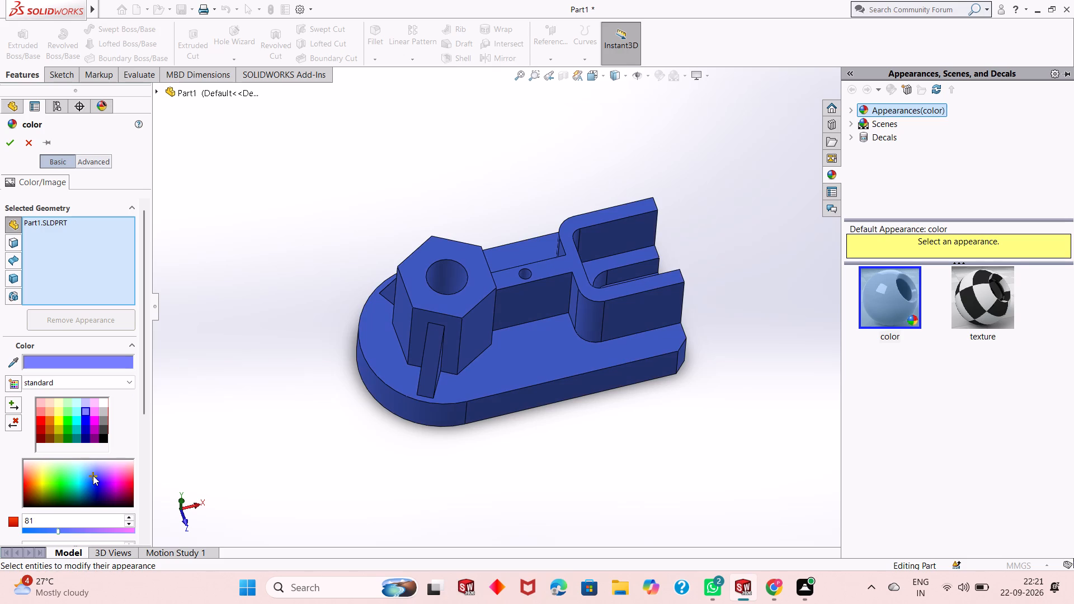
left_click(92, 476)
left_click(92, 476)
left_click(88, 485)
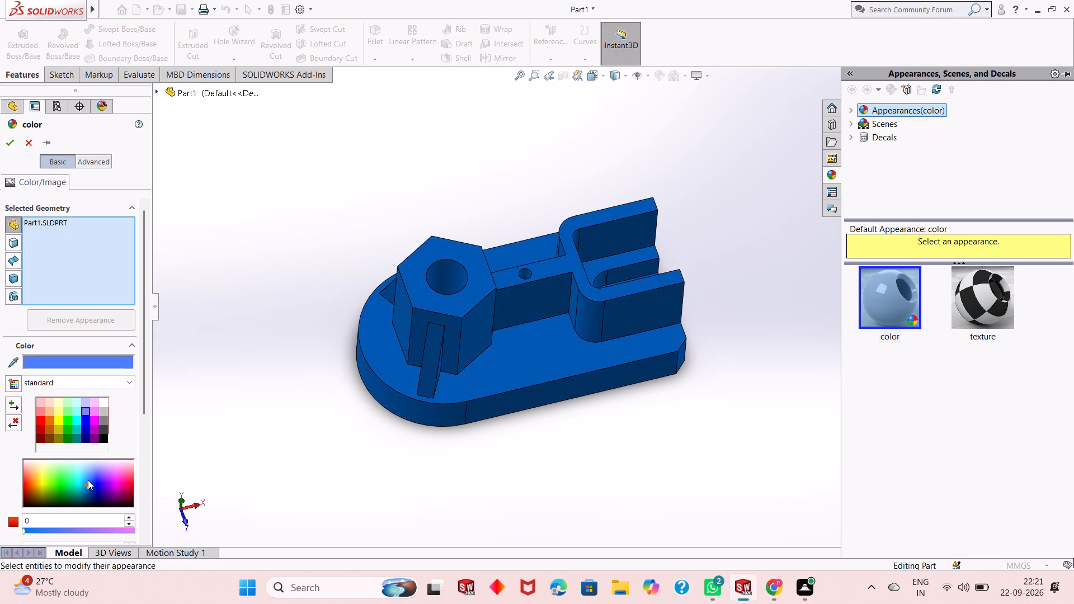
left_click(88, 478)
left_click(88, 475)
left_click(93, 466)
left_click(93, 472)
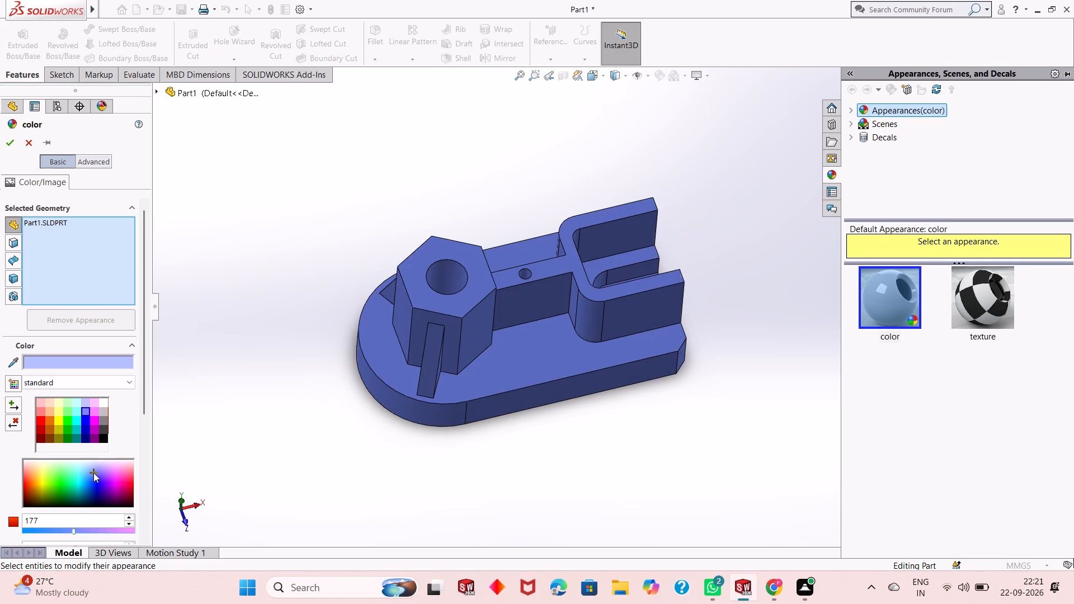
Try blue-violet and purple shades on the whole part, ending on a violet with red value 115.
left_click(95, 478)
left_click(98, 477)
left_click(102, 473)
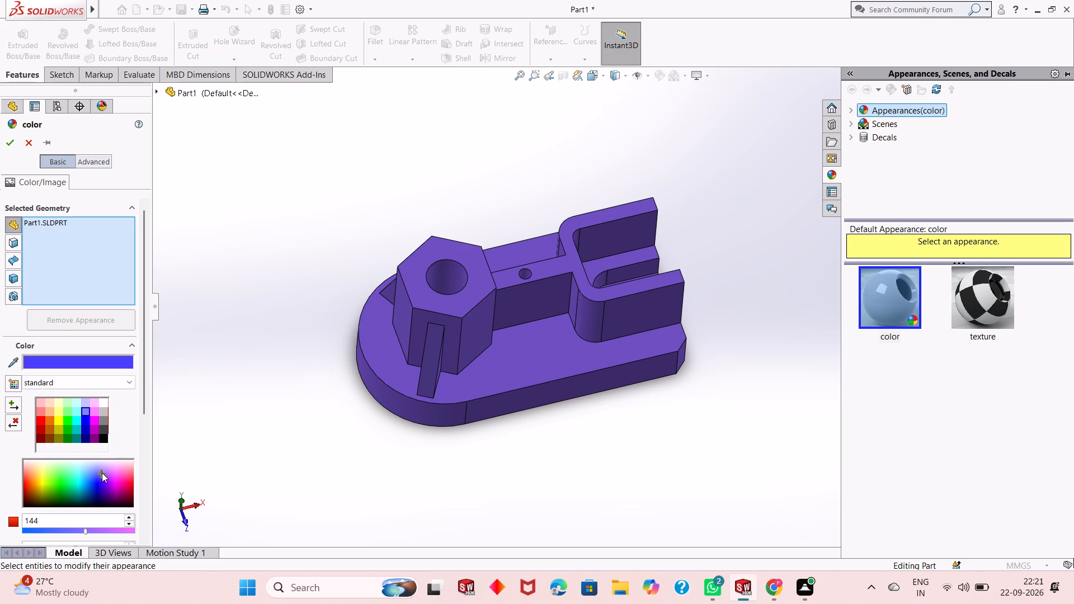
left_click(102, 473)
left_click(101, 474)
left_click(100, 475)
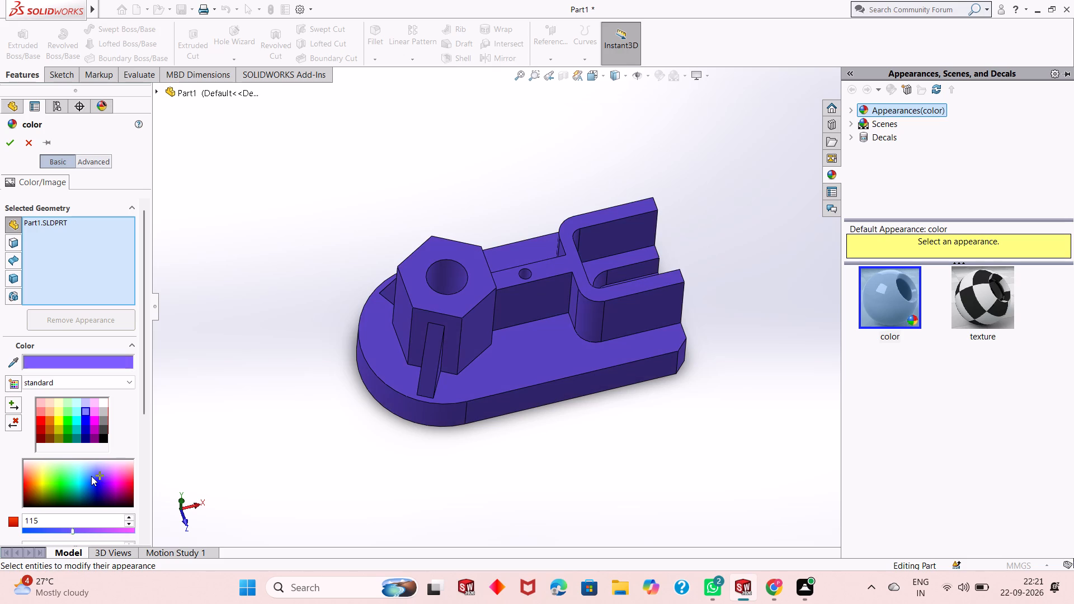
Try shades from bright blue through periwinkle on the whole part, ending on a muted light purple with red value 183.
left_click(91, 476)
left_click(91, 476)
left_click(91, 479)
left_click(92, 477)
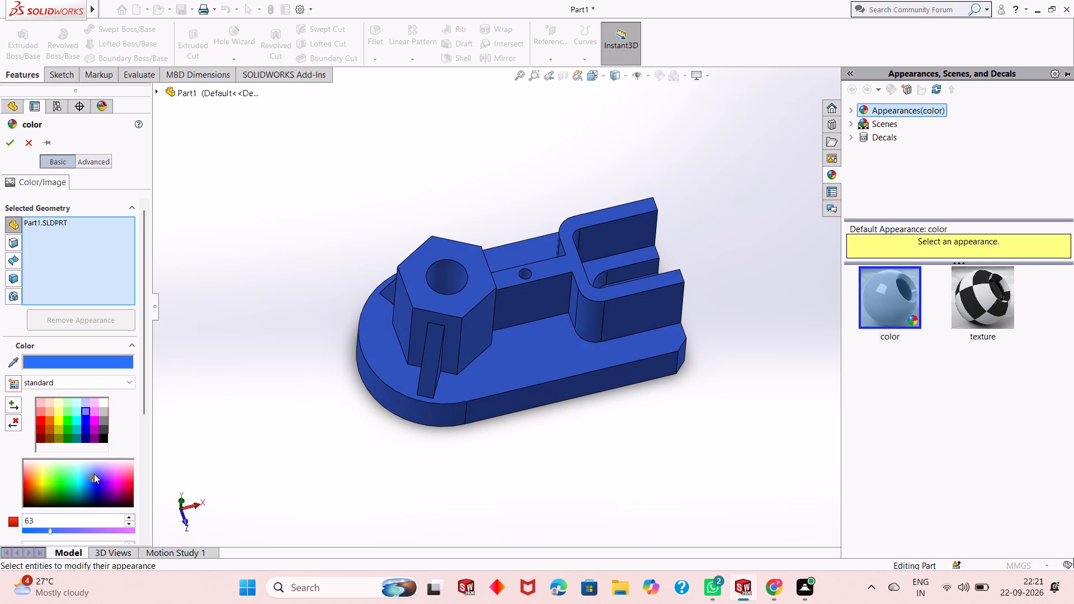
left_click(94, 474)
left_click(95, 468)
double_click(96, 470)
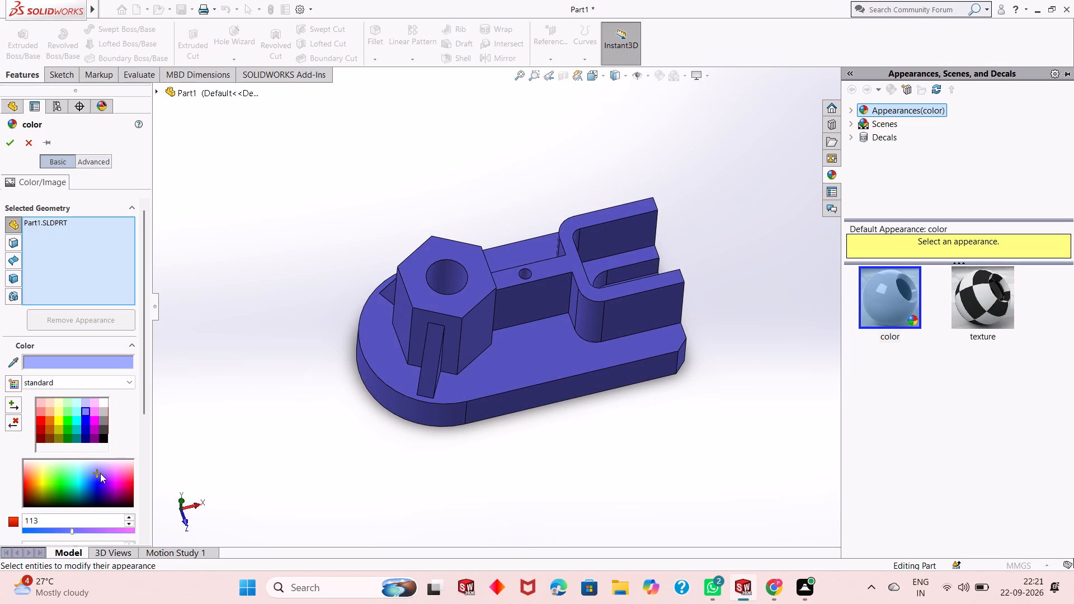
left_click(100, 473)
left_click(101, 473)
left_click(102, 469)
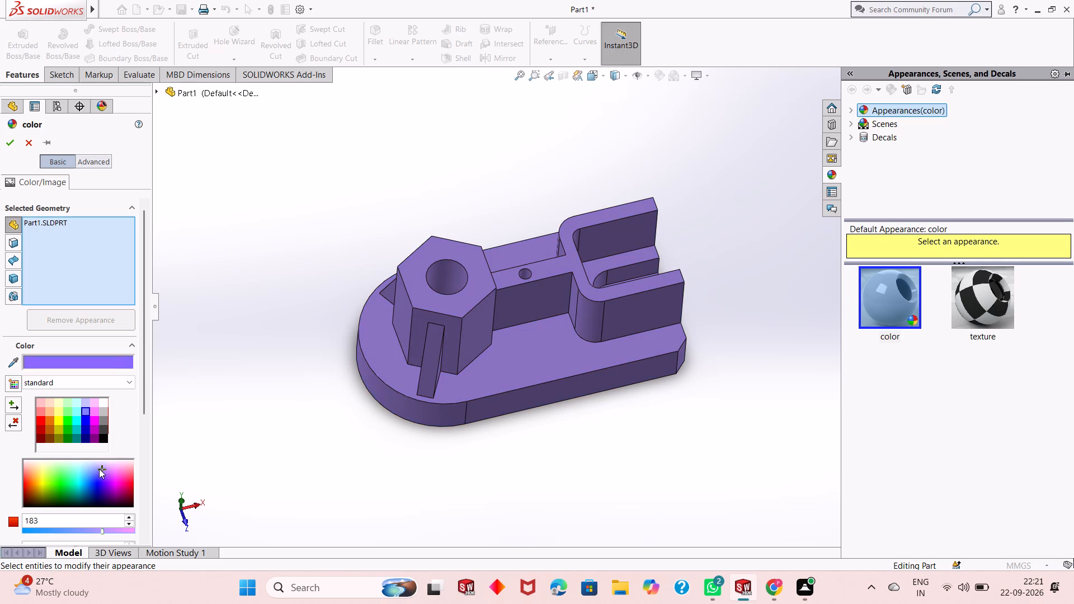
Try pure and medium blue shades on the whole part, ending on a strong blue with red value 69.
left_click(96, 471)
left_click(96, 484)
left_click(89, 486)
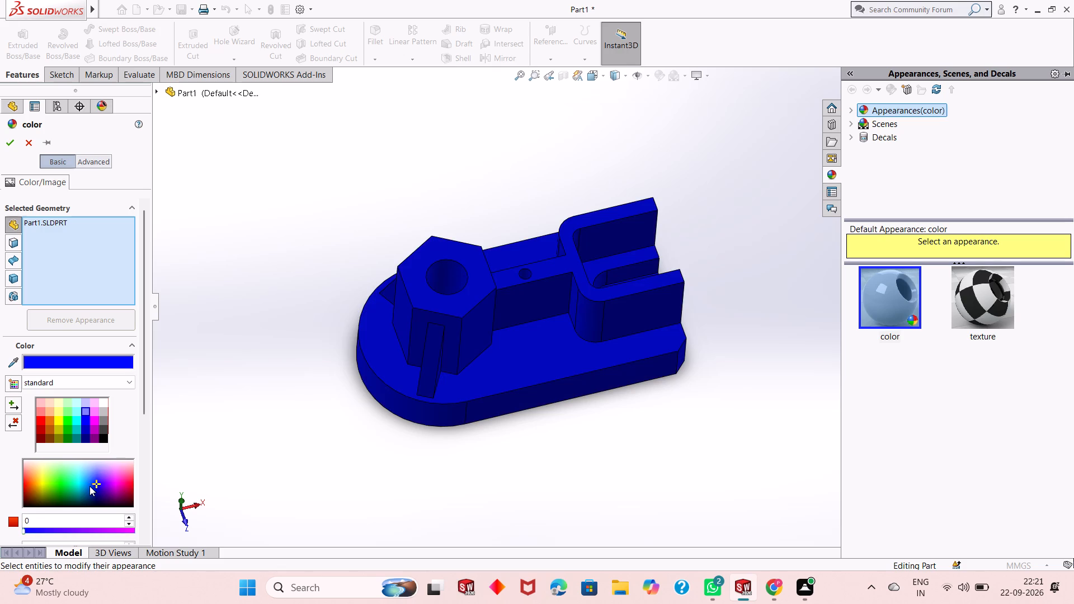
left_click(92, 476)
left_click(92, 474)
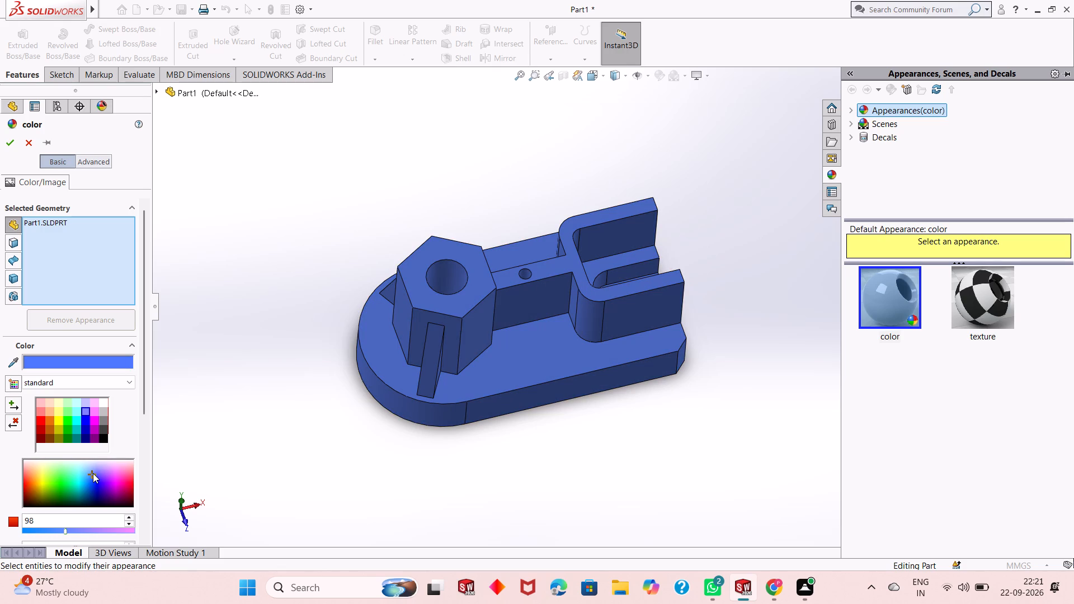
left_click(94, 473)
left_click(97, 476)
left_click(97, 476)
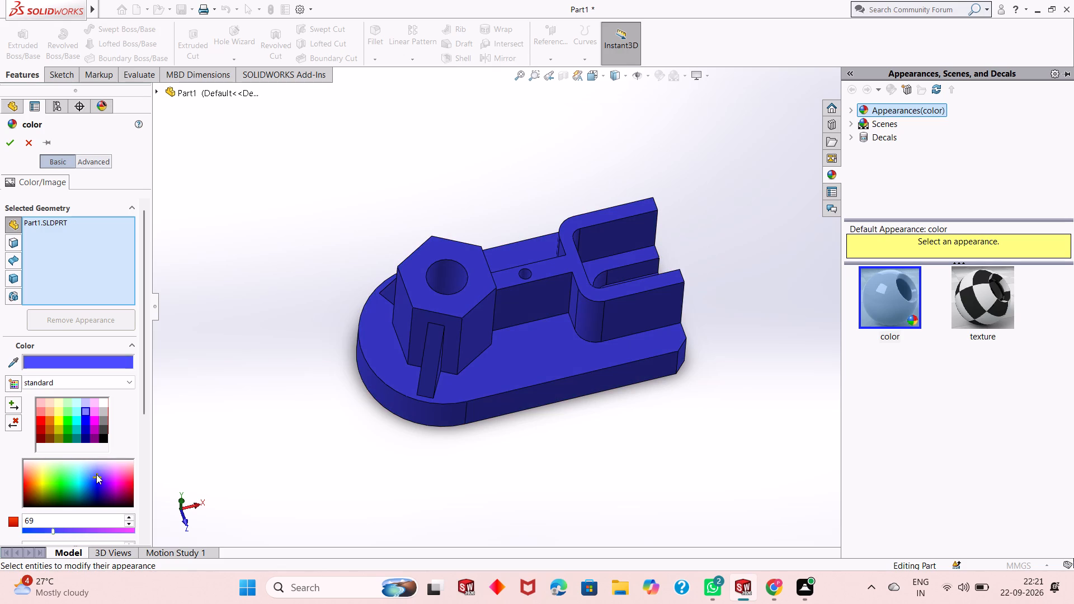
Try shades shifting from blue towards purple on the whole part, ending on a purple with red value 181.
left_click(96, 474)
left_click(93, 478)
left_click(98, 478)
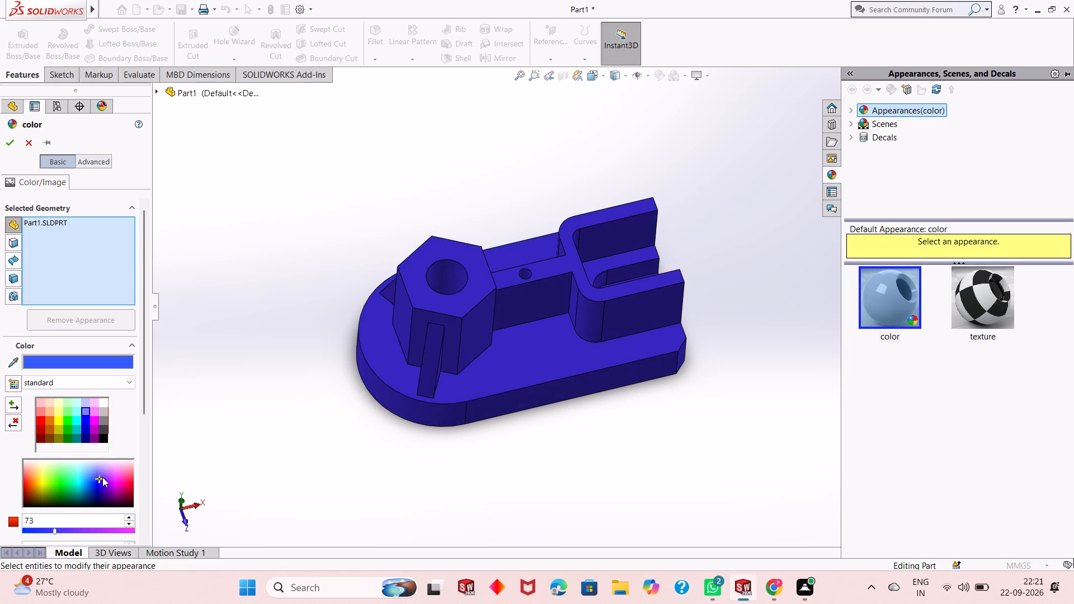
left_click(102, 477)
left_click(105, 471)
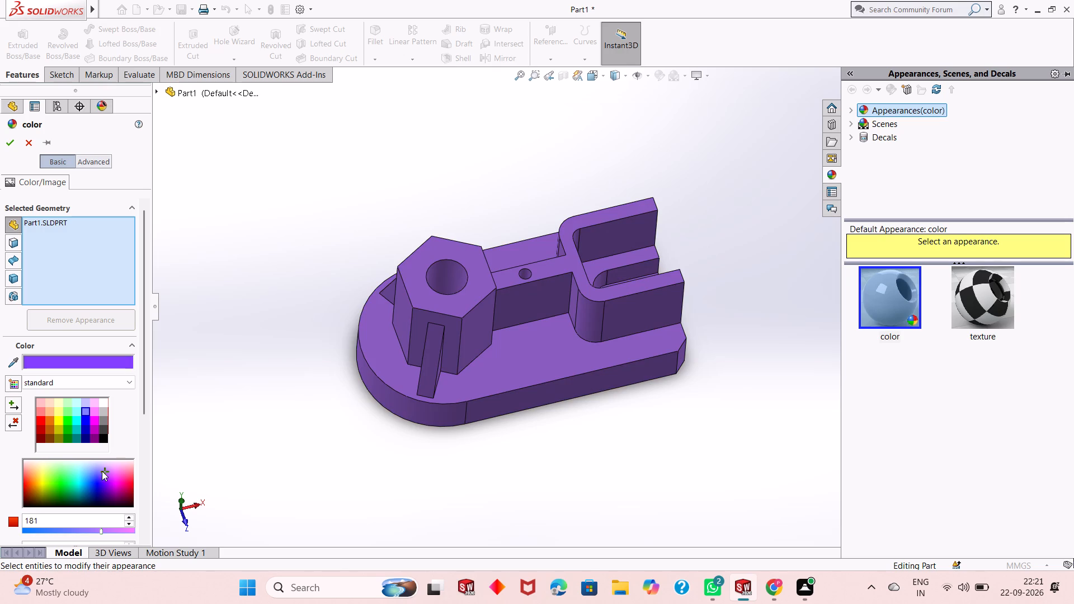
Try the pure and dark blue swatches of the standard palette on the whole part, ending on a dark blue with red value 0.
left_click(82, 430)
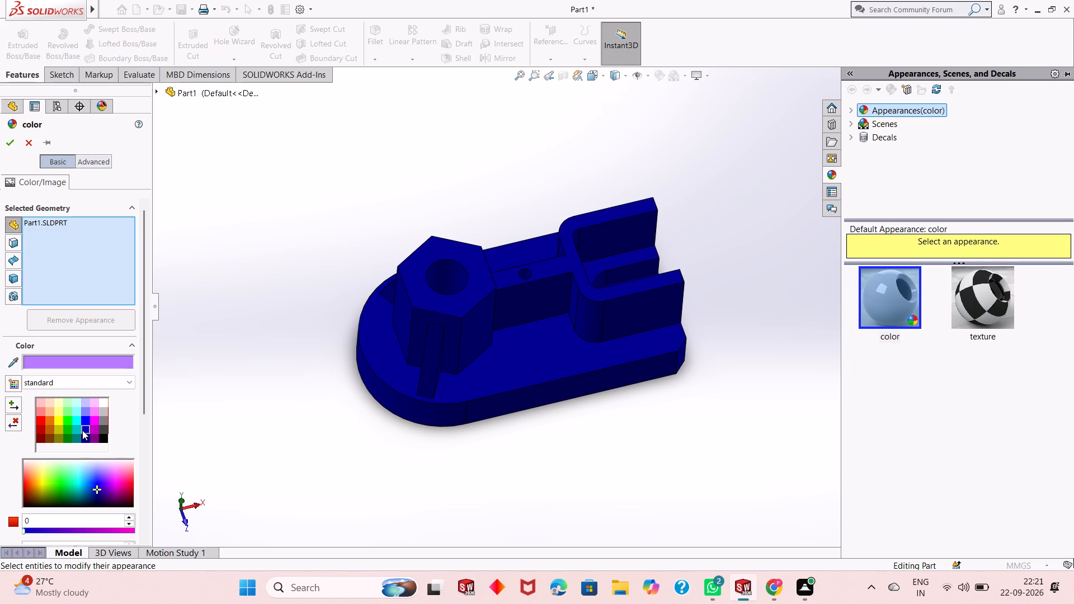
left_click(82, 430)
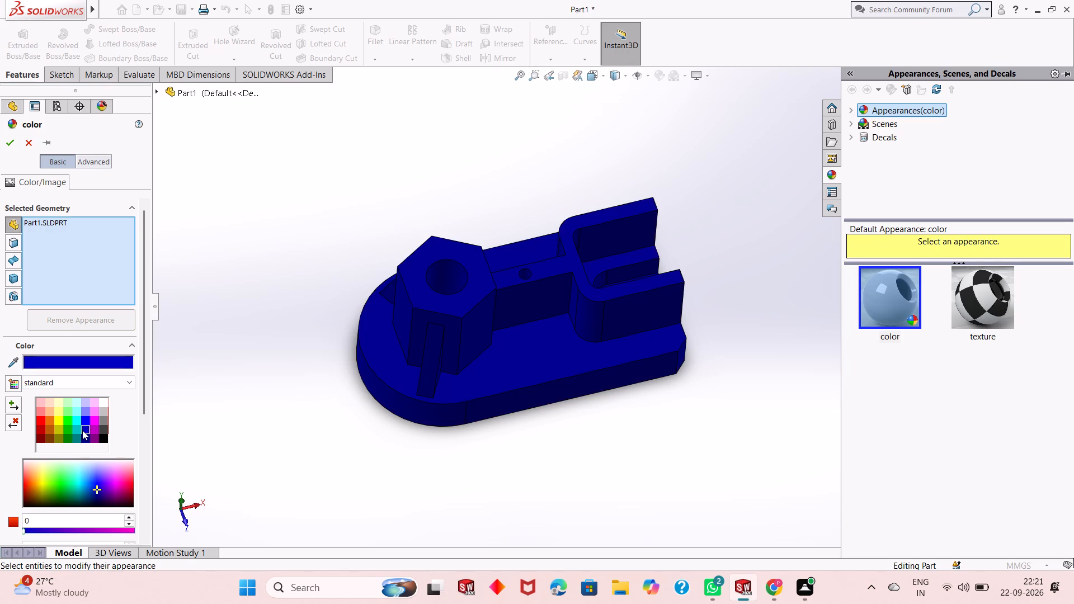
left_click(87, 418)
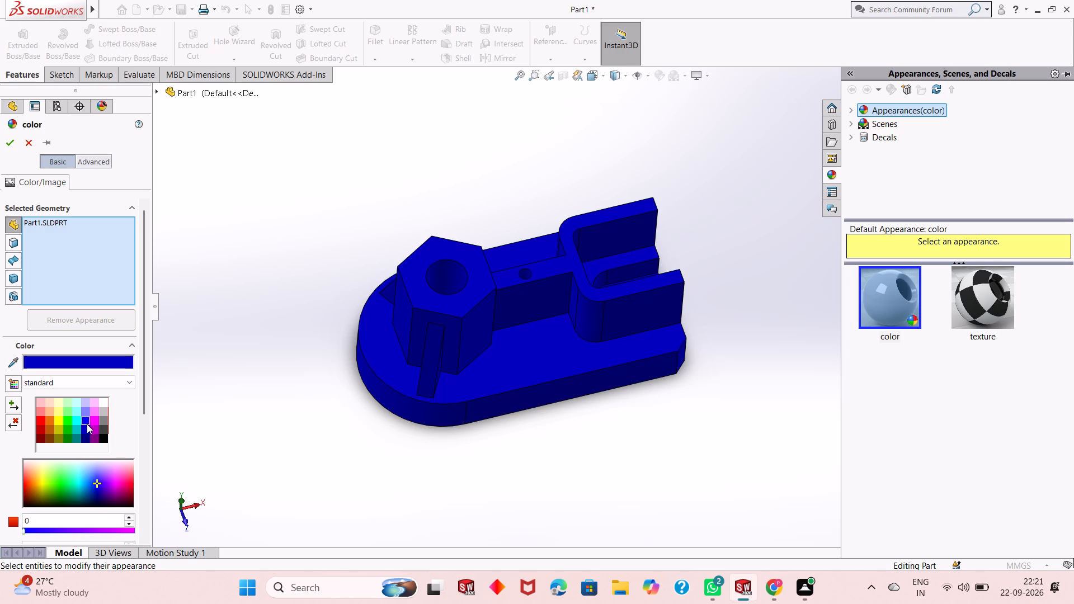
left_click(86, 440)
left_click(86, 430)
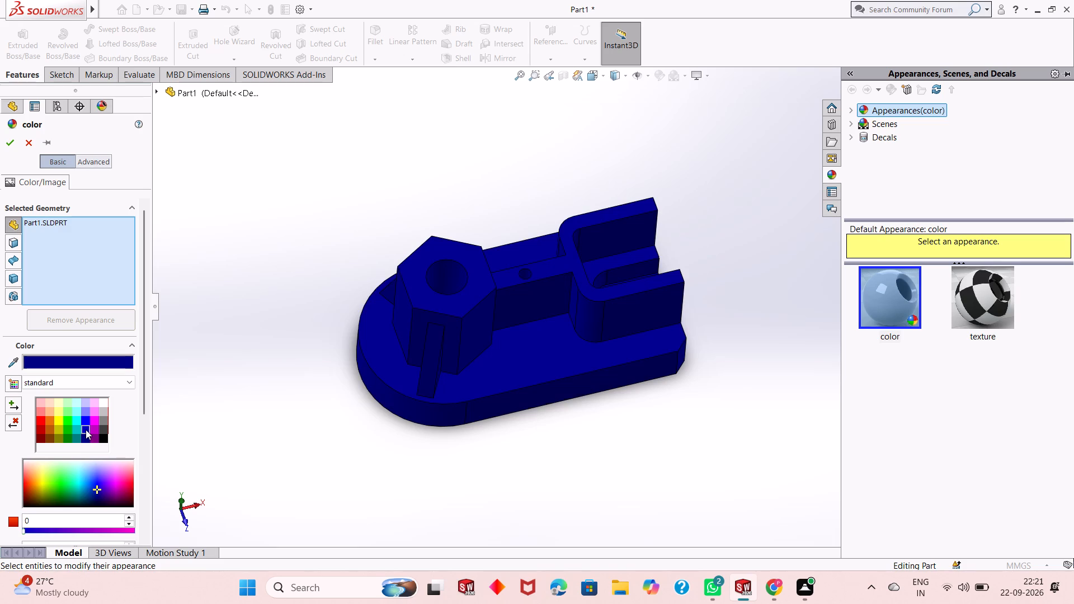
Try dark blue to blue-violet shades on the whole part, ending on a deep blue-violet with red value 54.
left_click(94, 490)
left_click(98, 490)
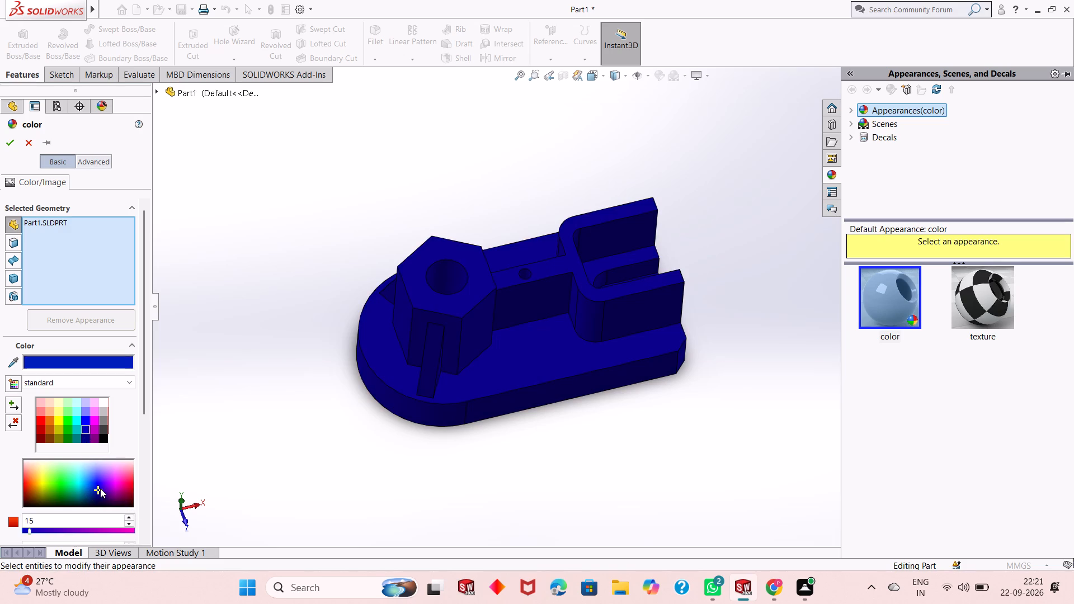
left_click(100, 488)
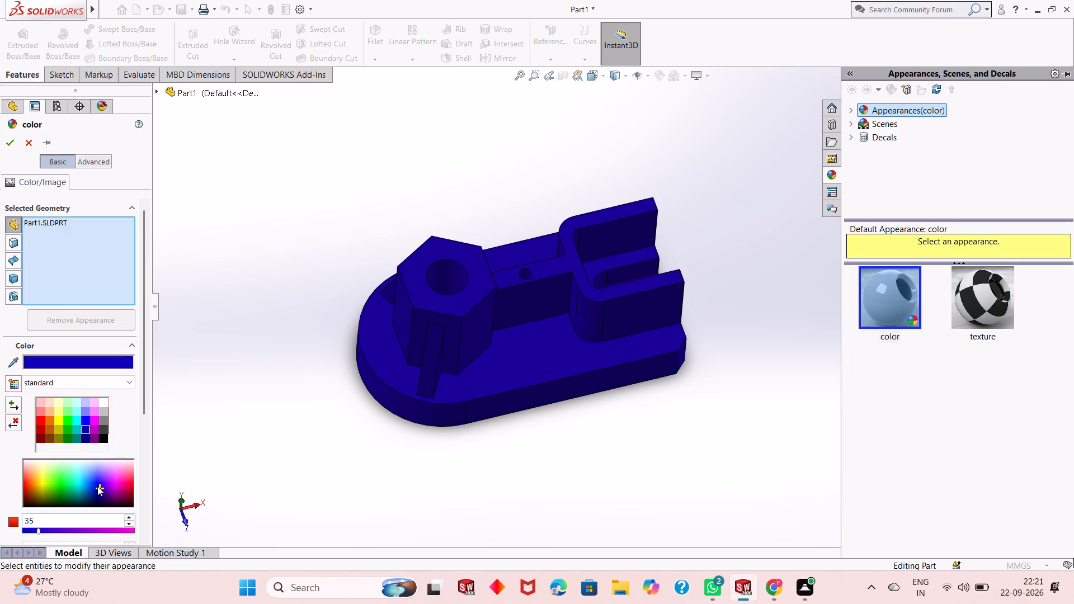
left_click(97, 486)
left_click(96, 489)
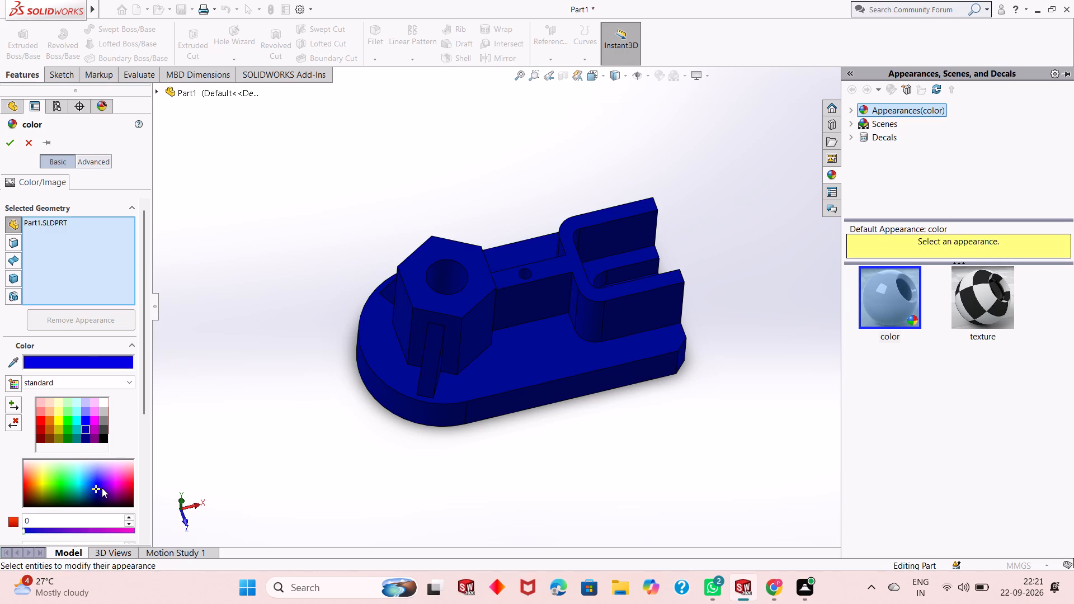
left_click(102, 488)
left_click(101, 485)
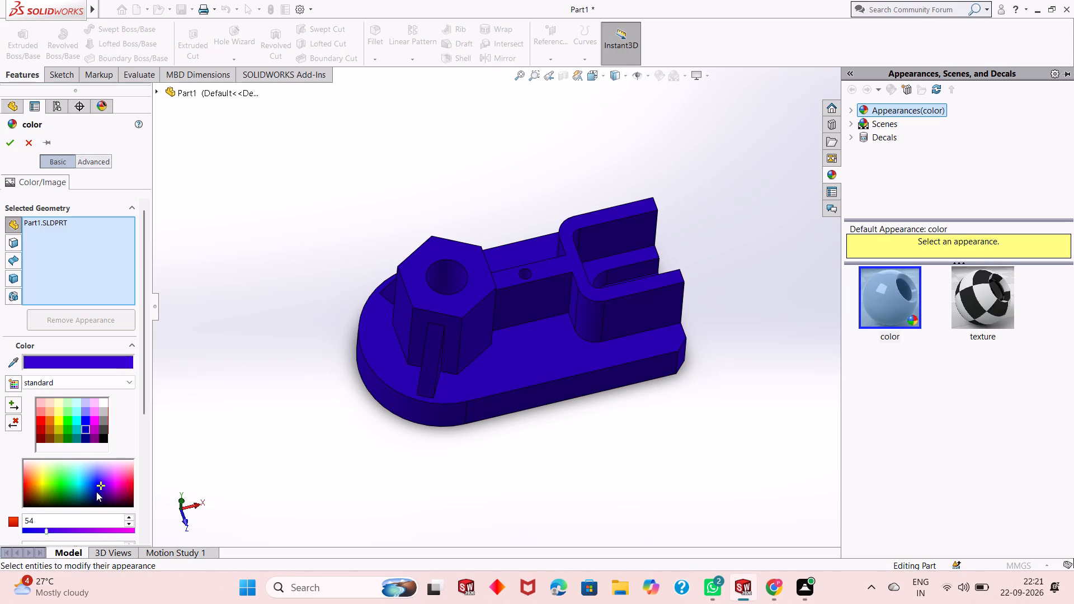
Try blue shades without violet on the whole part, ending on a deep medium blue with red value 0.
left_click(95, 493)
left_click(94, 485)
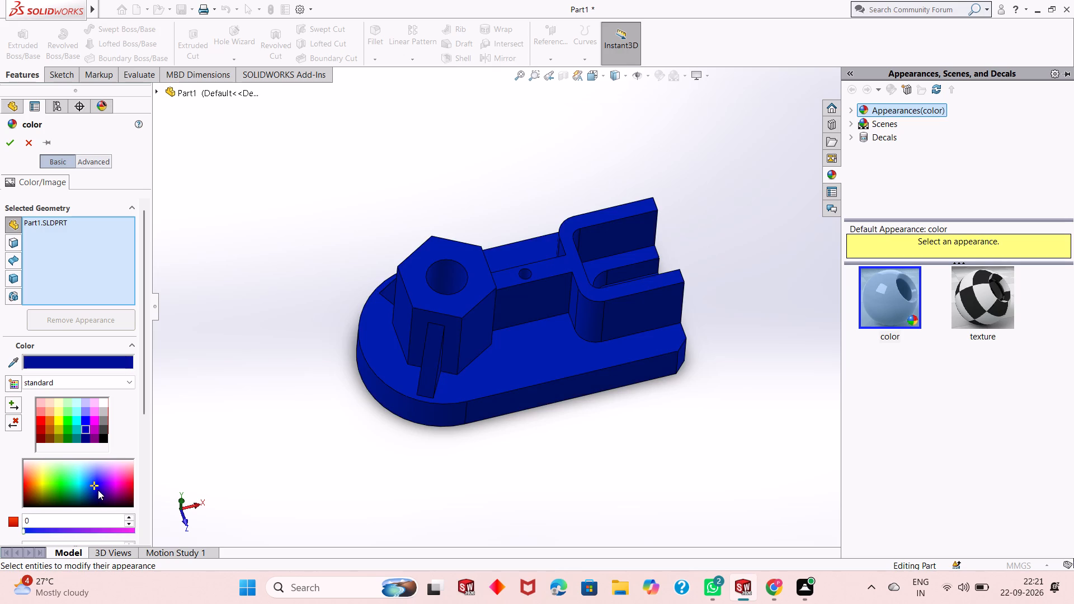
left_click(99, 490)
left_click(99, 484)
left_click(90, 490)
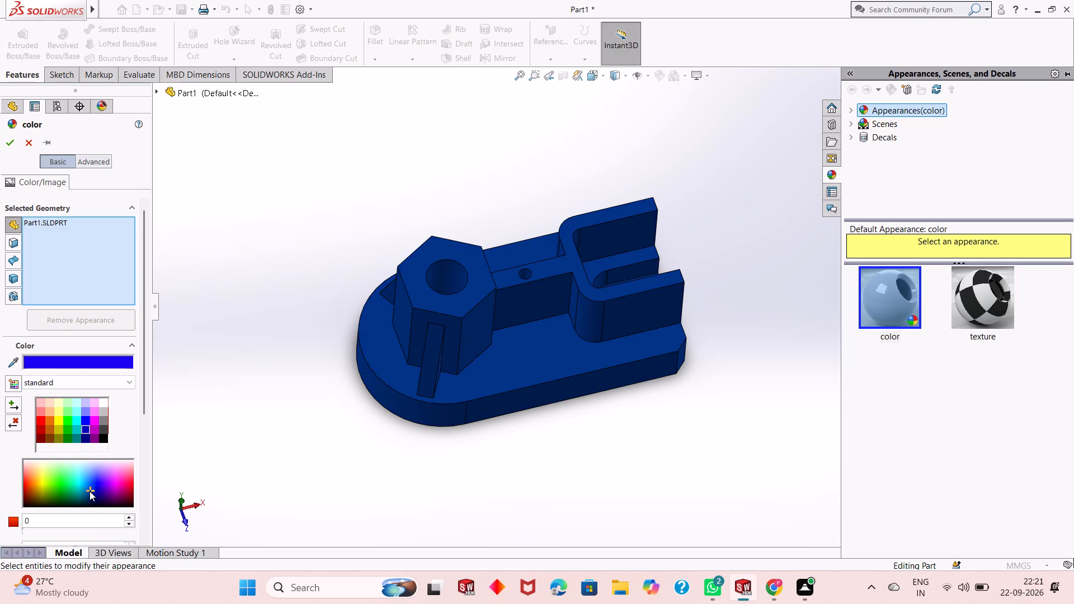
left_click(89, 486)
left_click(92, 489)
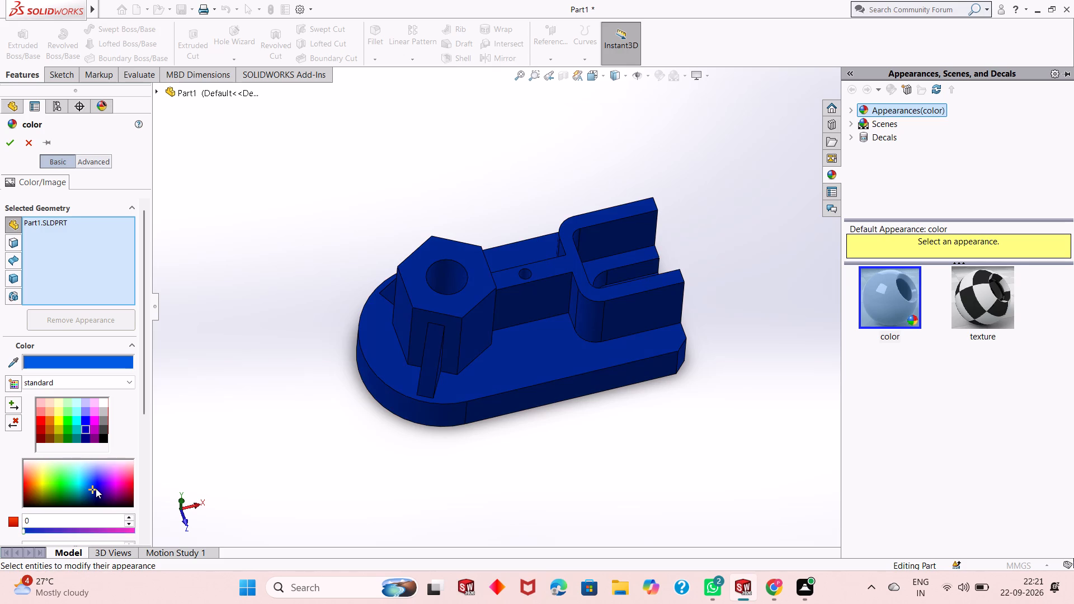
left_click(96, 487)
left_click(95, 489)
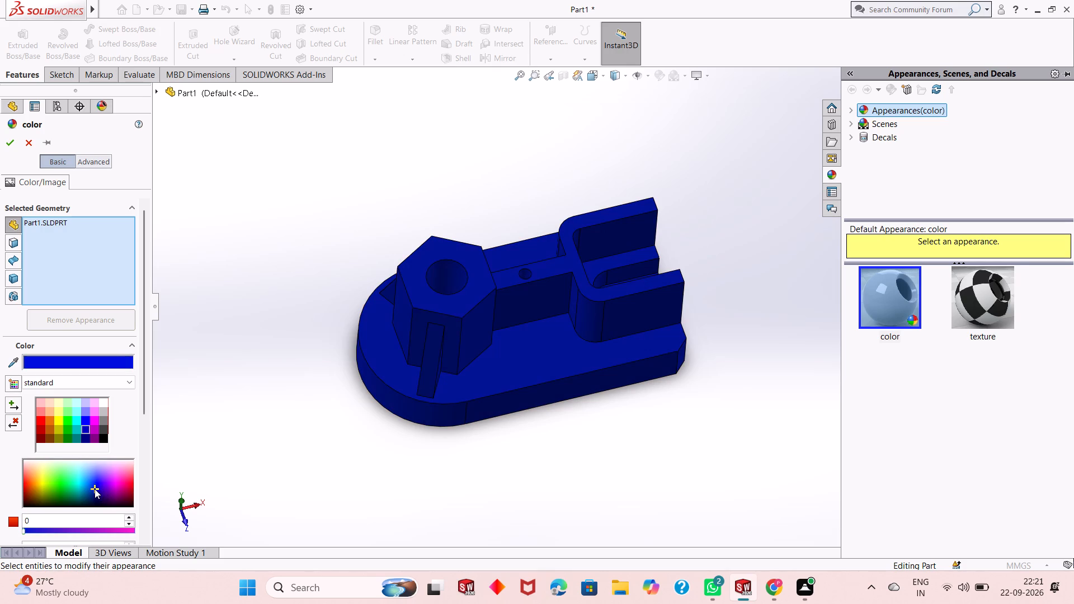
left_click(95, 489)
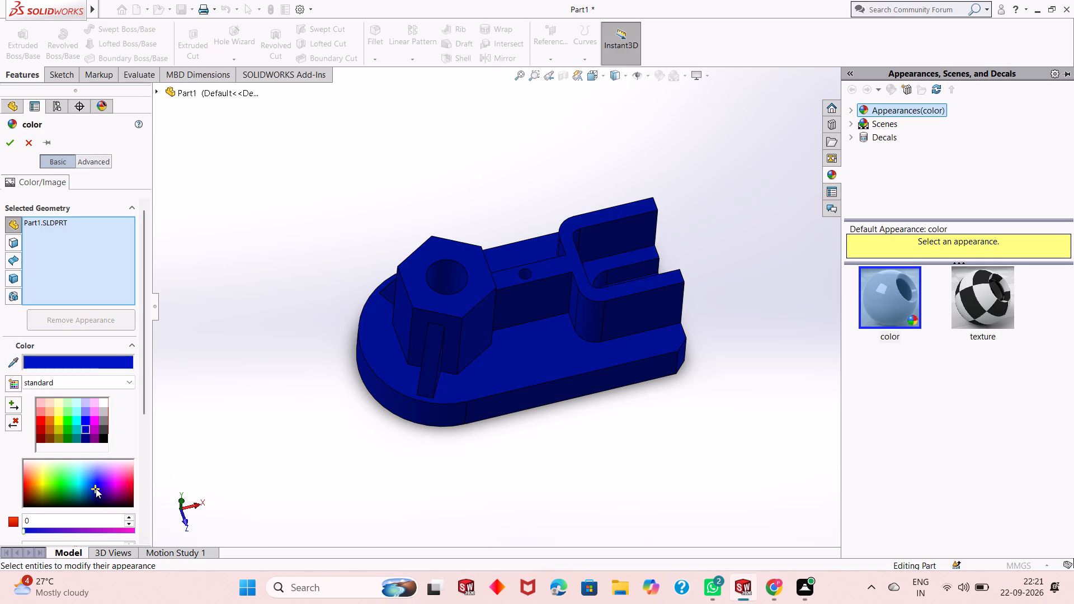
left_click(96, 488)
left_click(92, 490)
Examine the deep blue part from several angles and distances to judge the colour.
middle_click_drag(510, 426, 511, 422)
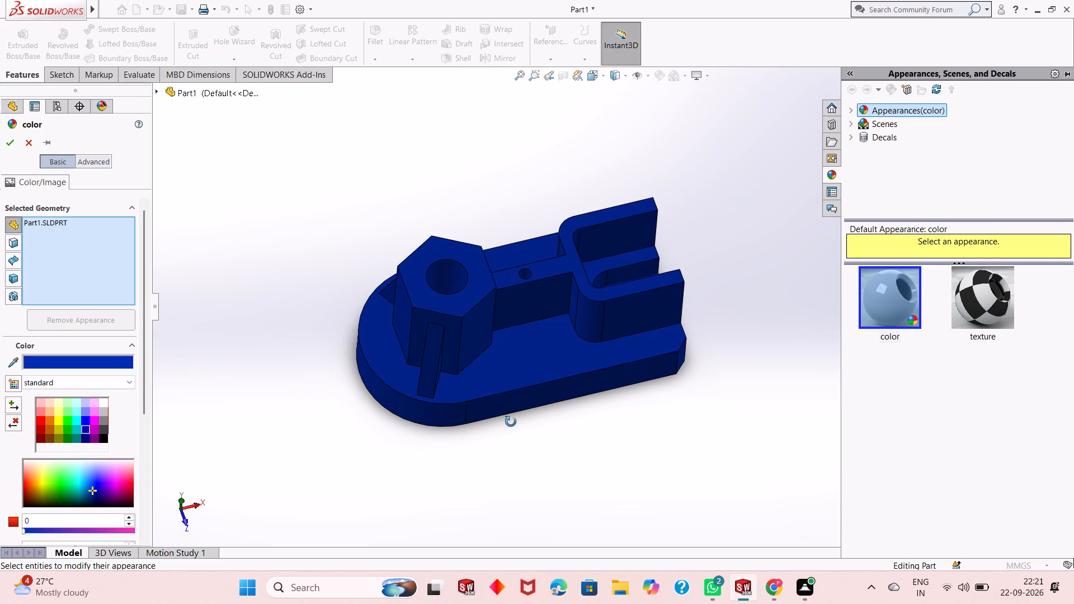
middle_click_drag(511, 422, 507, 375)
scroll(507, 370, "down", 2)
middle_click_drag(545, 336, 515, 414)
scroll(512, 416, "up", 2)
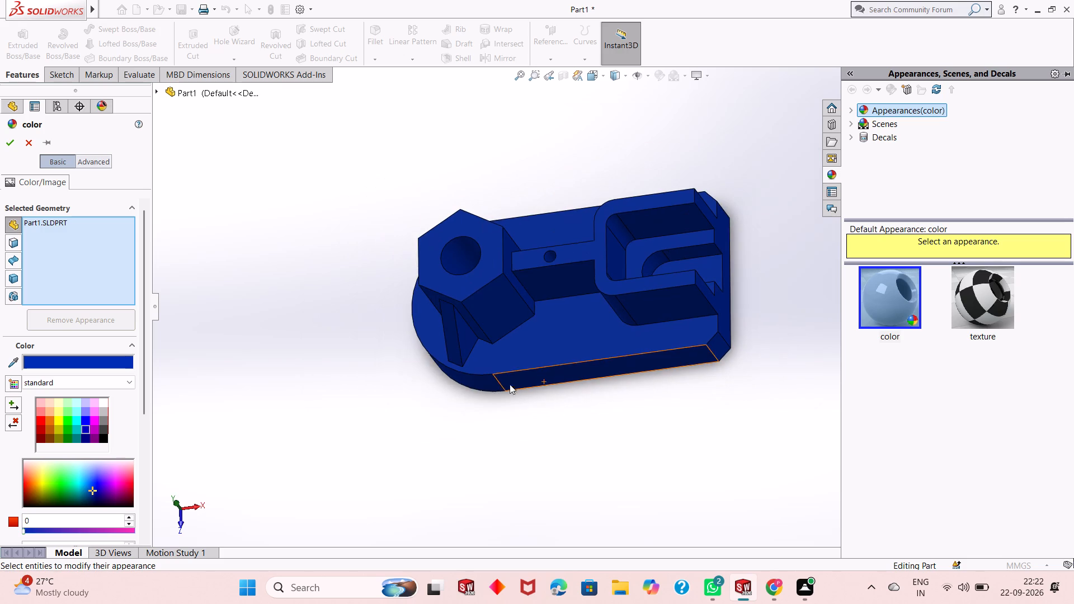
middle_click_drag(567, 272, 598, 239)
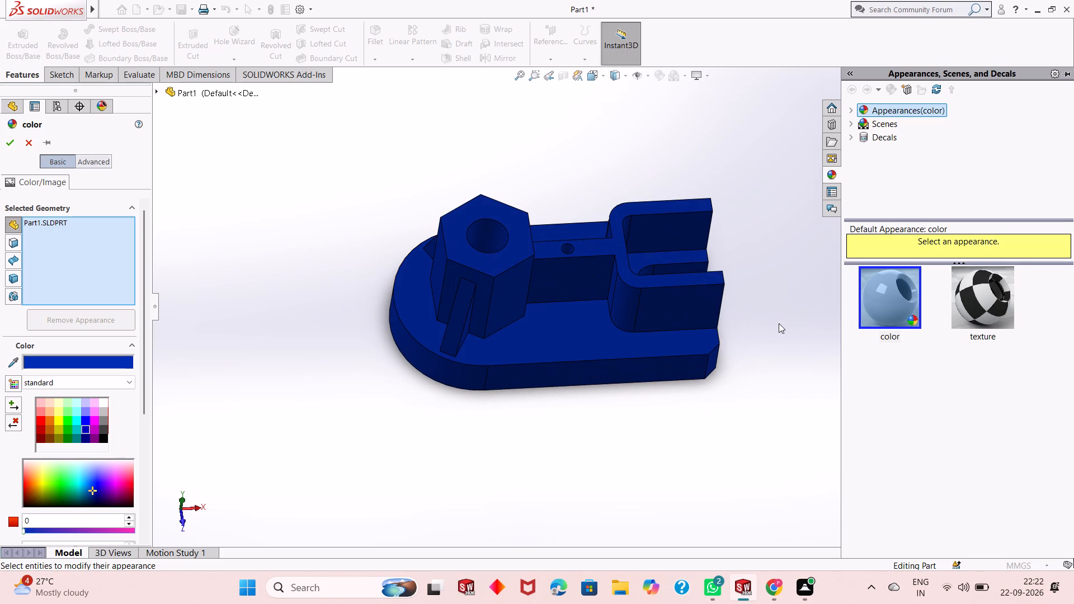
middle_click_drag(722, 285, 694, 245)
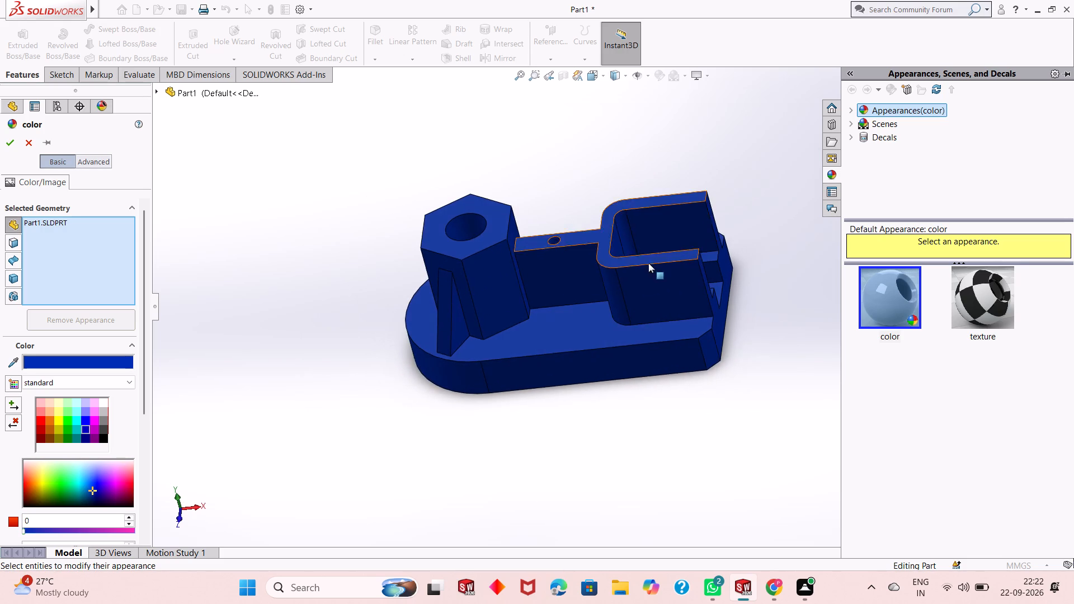
scroll(642, 268, "down", 2)
scroll(589, 362, "up", 4)
middle_click_drag(651, 296, 695, 298)
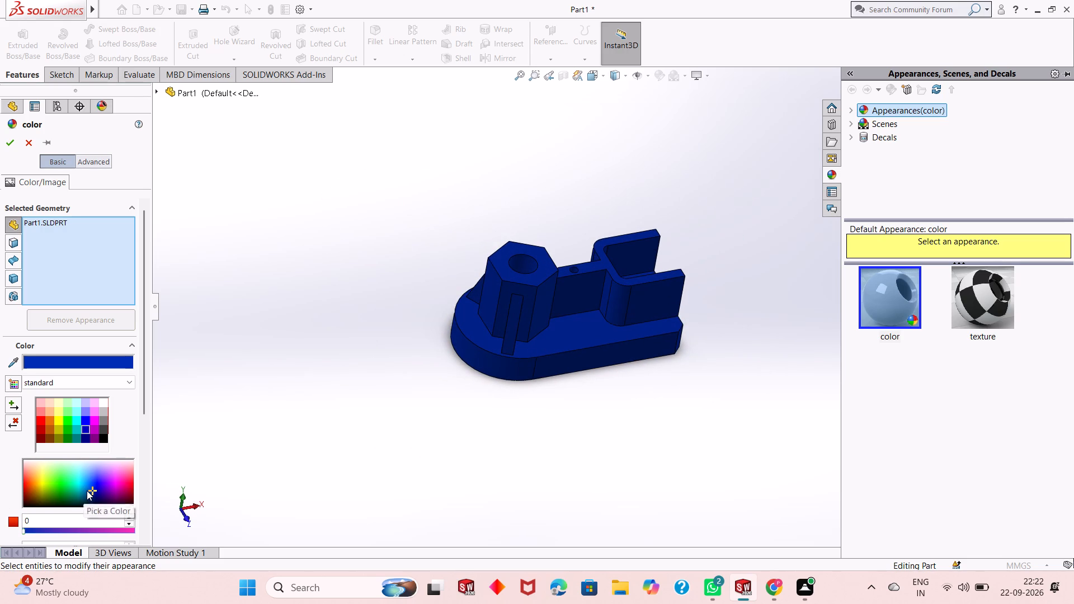
Apply a slightly lighter, cobalt-like blue with red value 0 to the whole part.
left_click(87, 490)
left_click(90, 489)
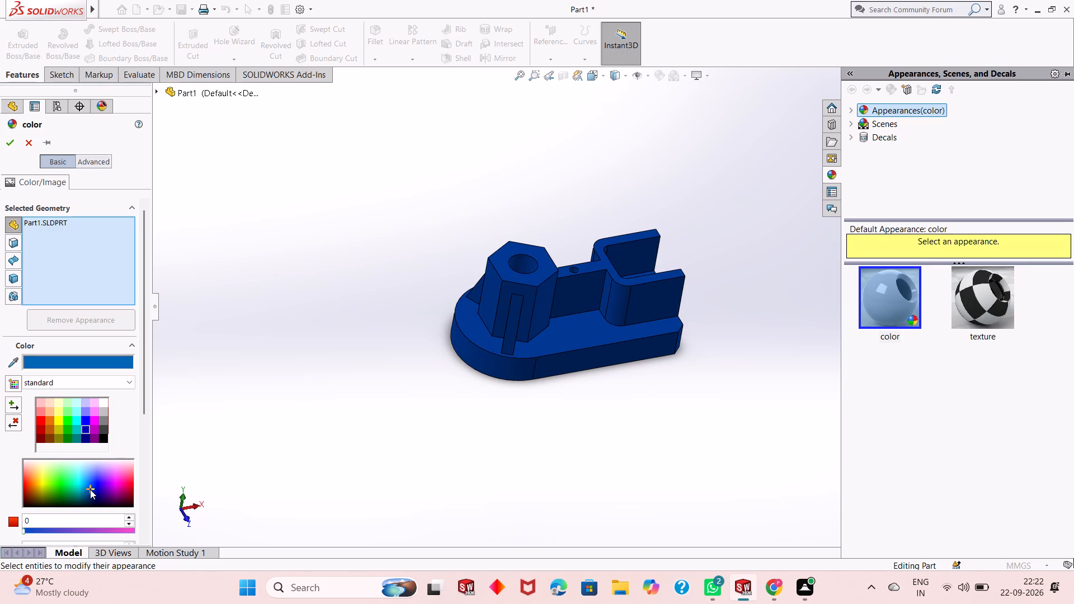
left_click(88, 490)
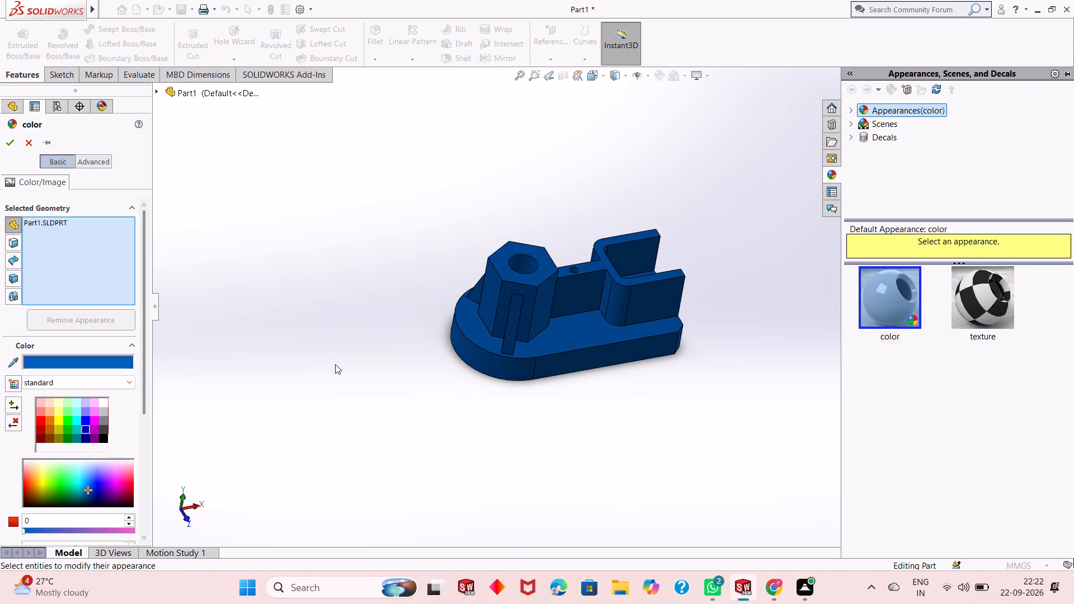
left_click(6, 147)
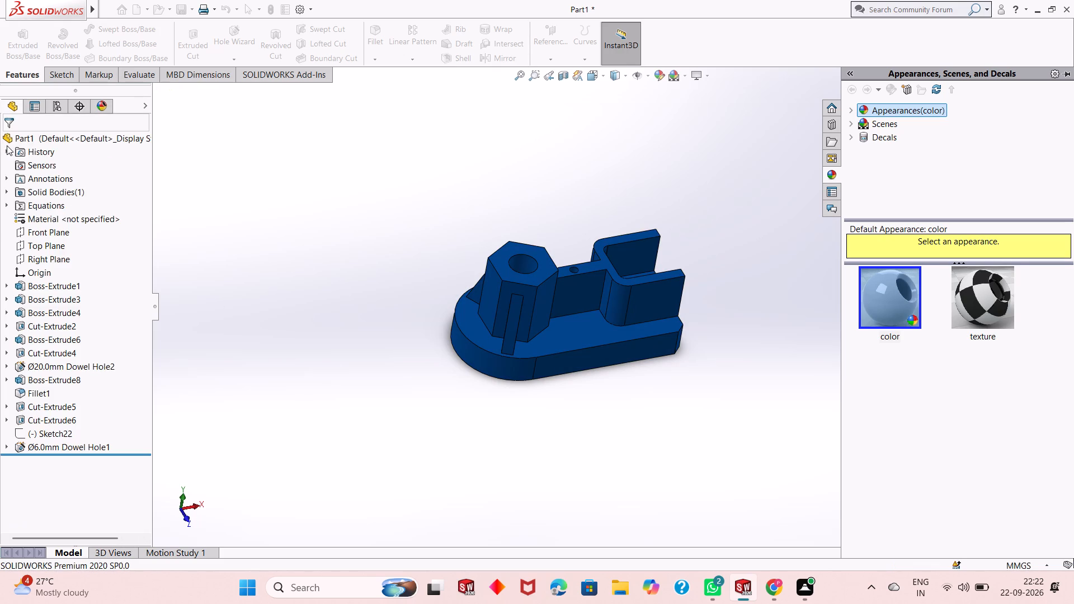
Examine the recoloured part up close and from above, including the boss, holes and pocketed block.
scroll(574, 200, "down", 2)
scroll(317, 247, "up", 4)
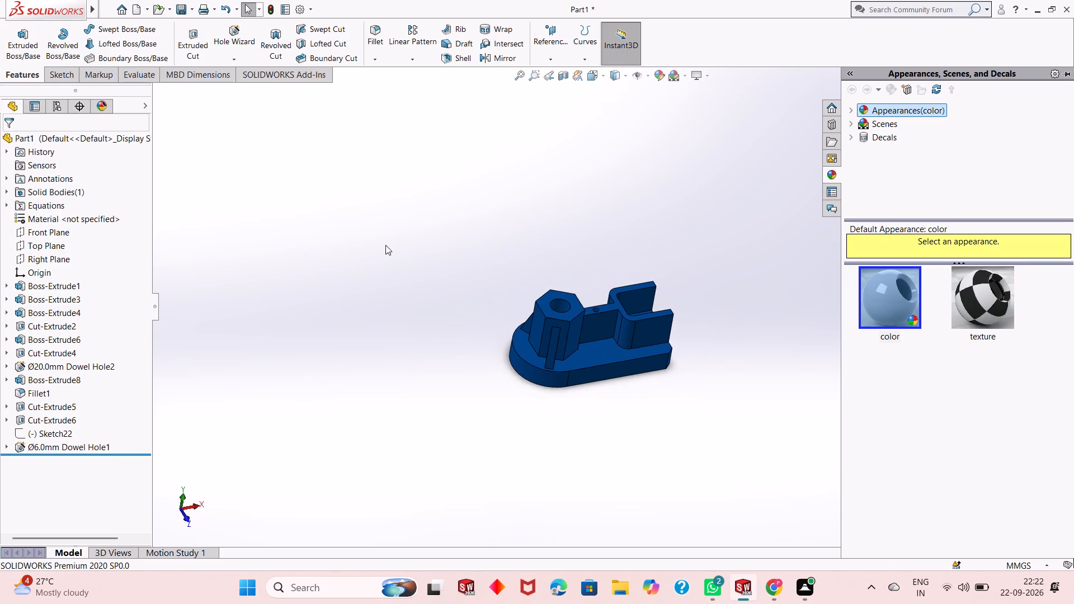
scroll(704, 327, "down", 4)
scroll(650, 340, "down", 1)
scroll(360, 340, "up", 1)
scroll(442, 334, "down", 2)
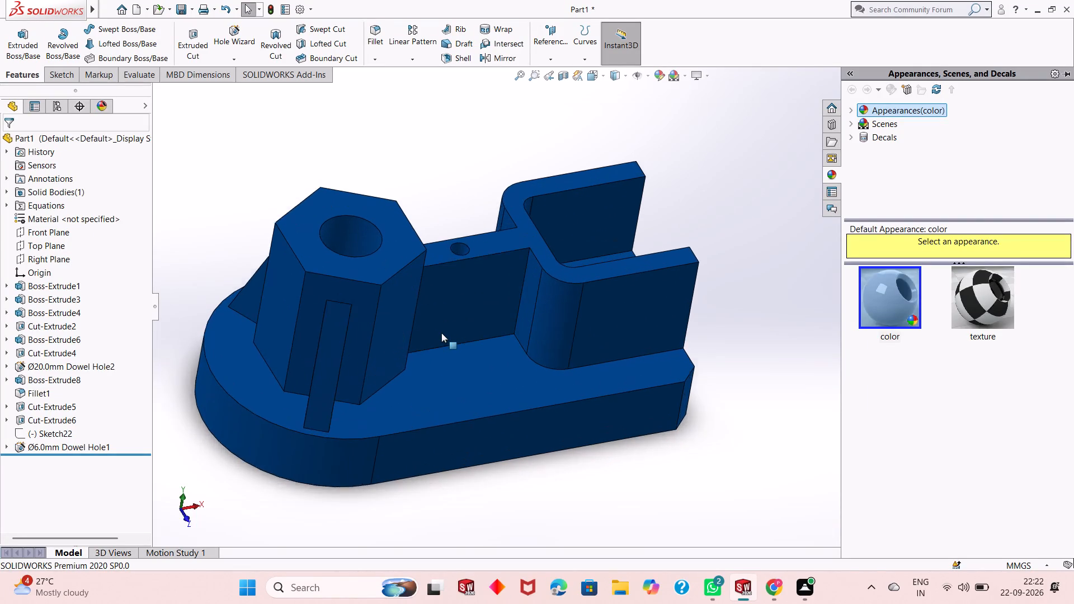
scroll(441, 333, "up", 3)
scroll(711, 333, "down", 2)
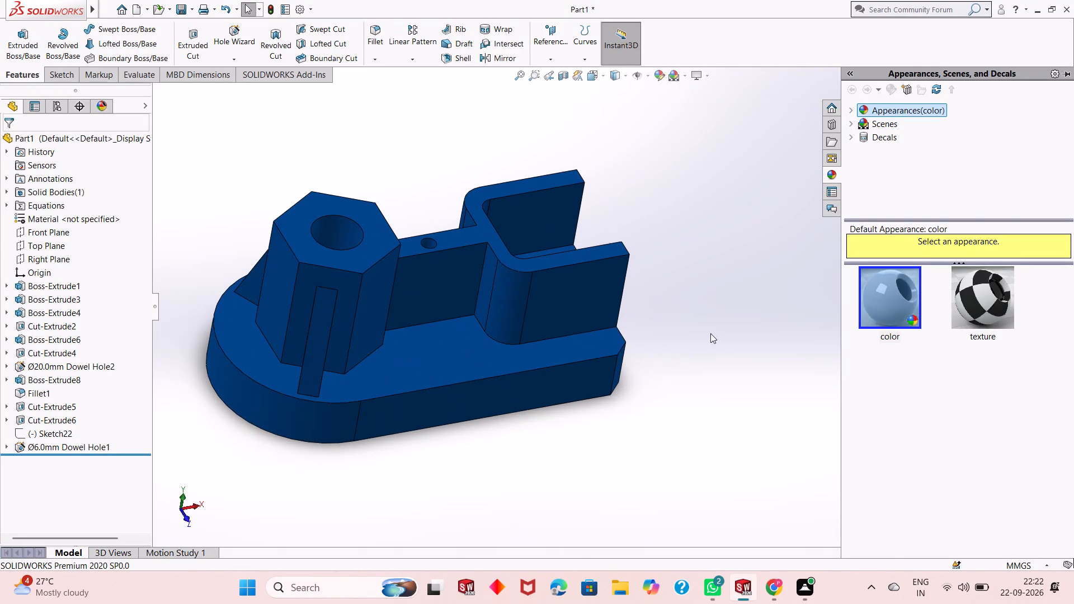
middle_click_drag(454, 298, 454, 372)
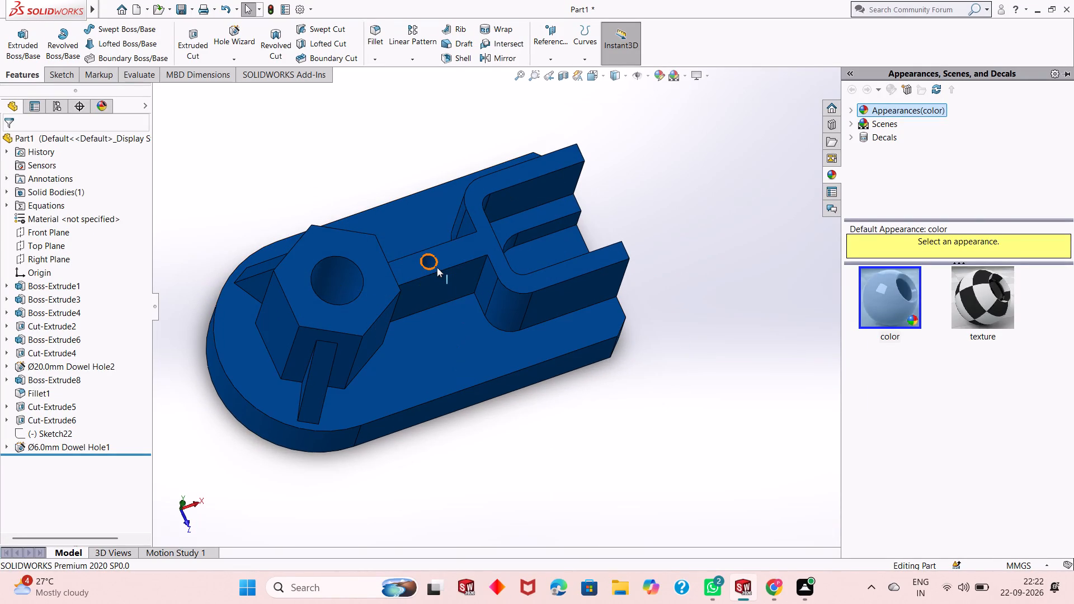
Apply the polished aluminum metal appearance to the Ø20 mm dowel hole feature in the hexagonal boss.
left_click(852, 115)
left_click(863, 138)
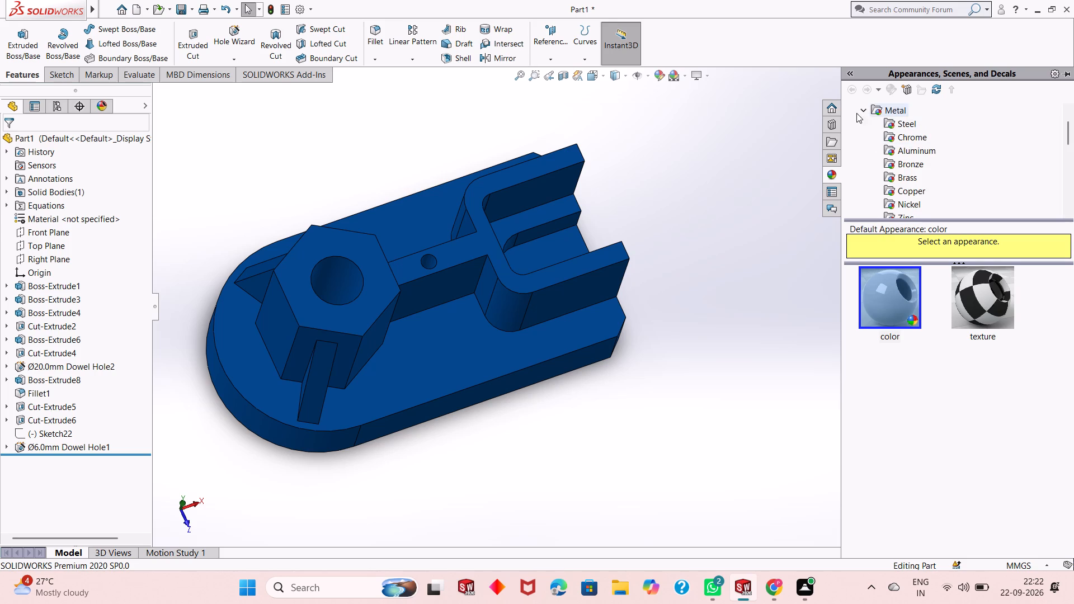
left_click(860, 110)
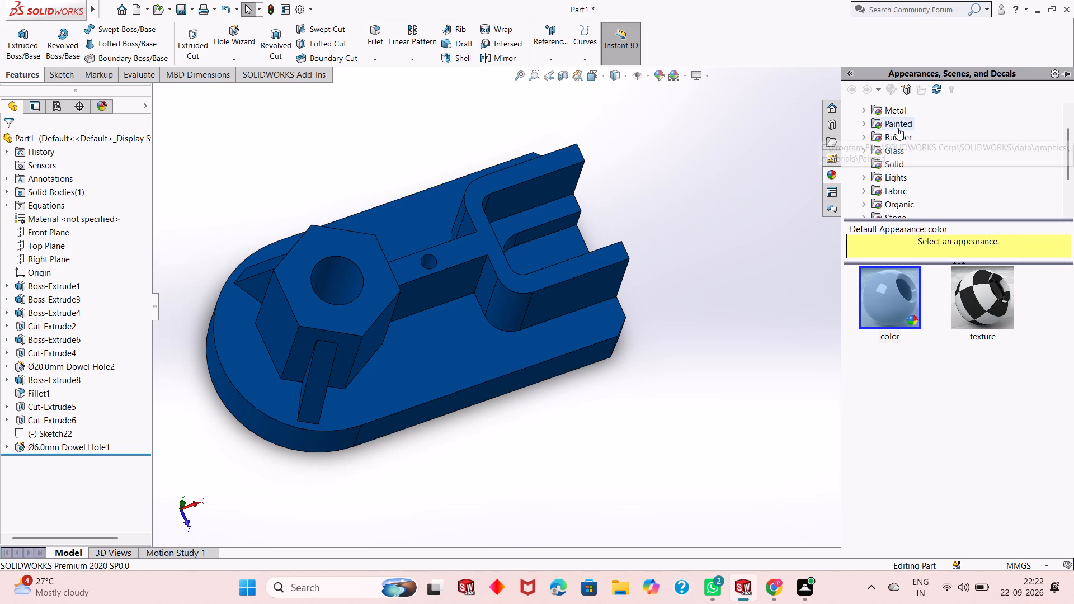
left_click(897, 128)
left_click(898, 107)
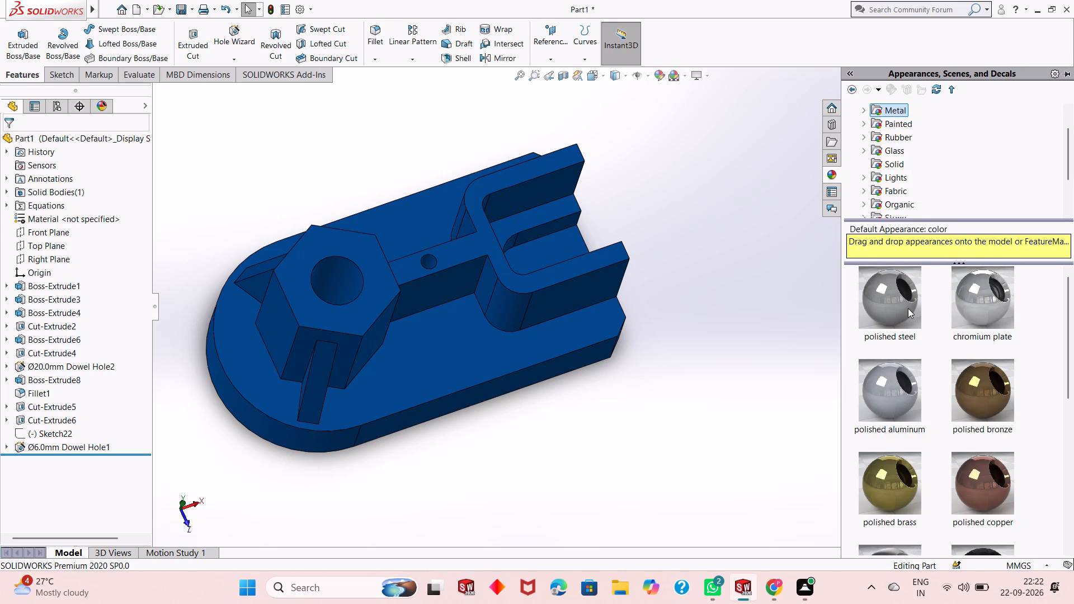
left_click_drag(889, 390, 359, 270)
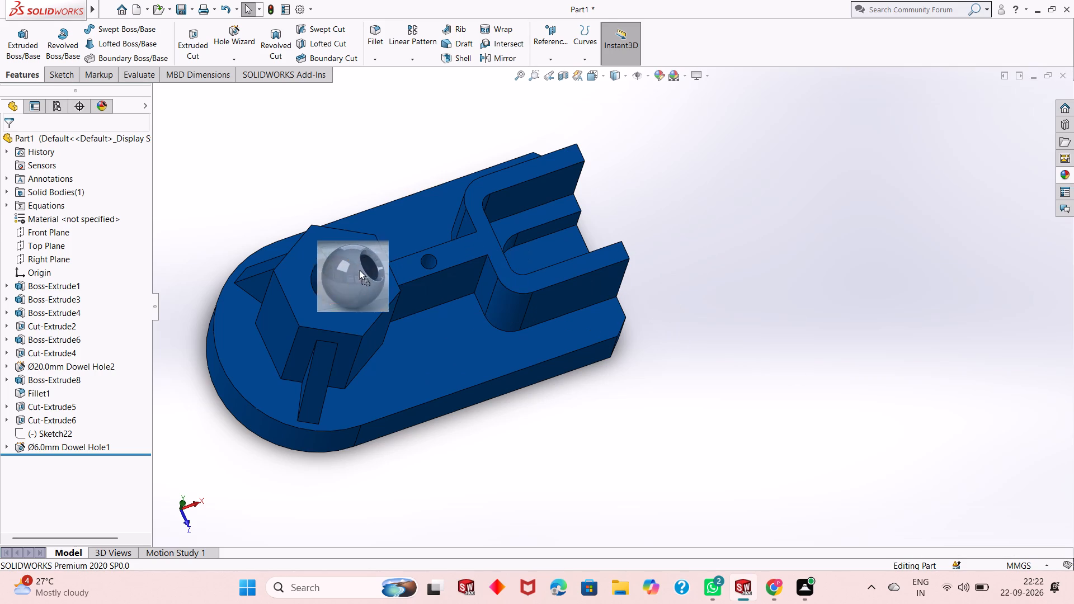
left_click_drag(359, 270, 340, 270)
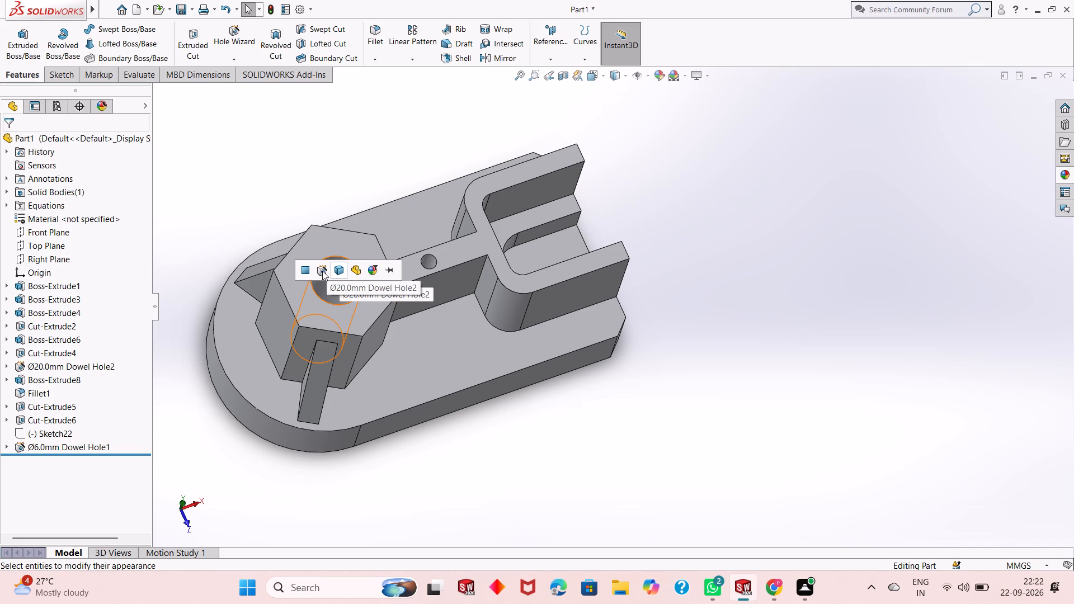
left_click(322, 271)
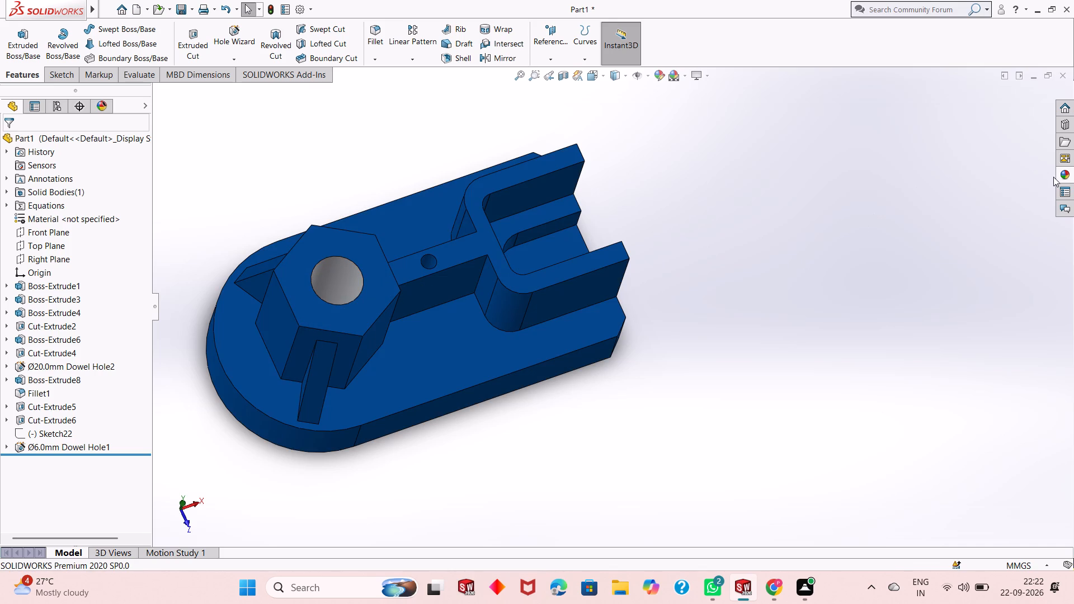
Apply the polished aluminum appearance to the Ø6 mm dowel hole feature in the connecting strip.
left_click(1064, 177)
left_click_drag(897, 388, 492, 294)
left_click(1066, 176)
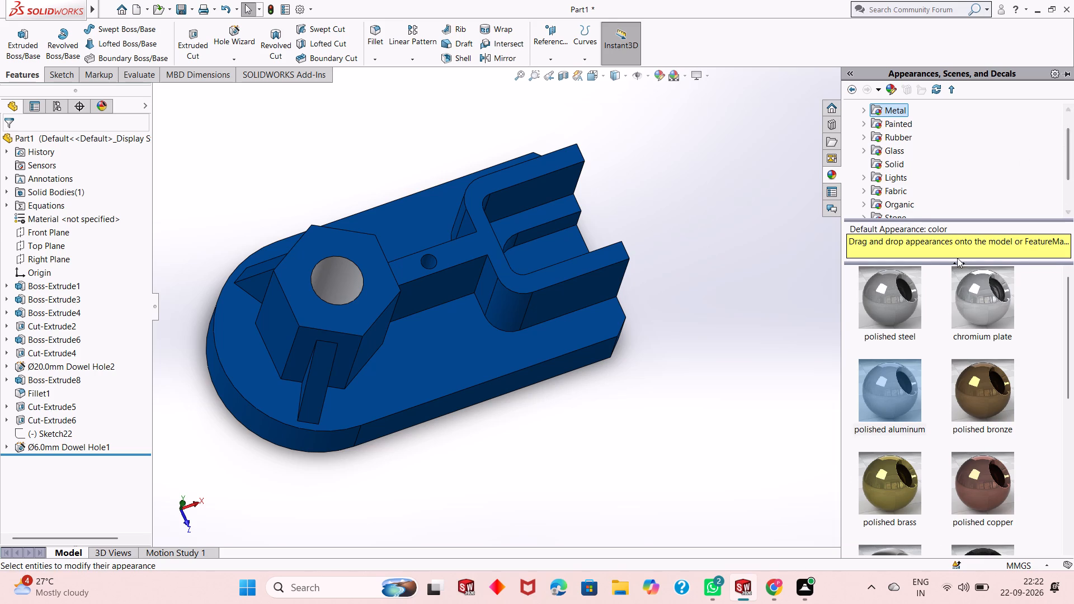
left_click_drag(906, 397, 630, 265)
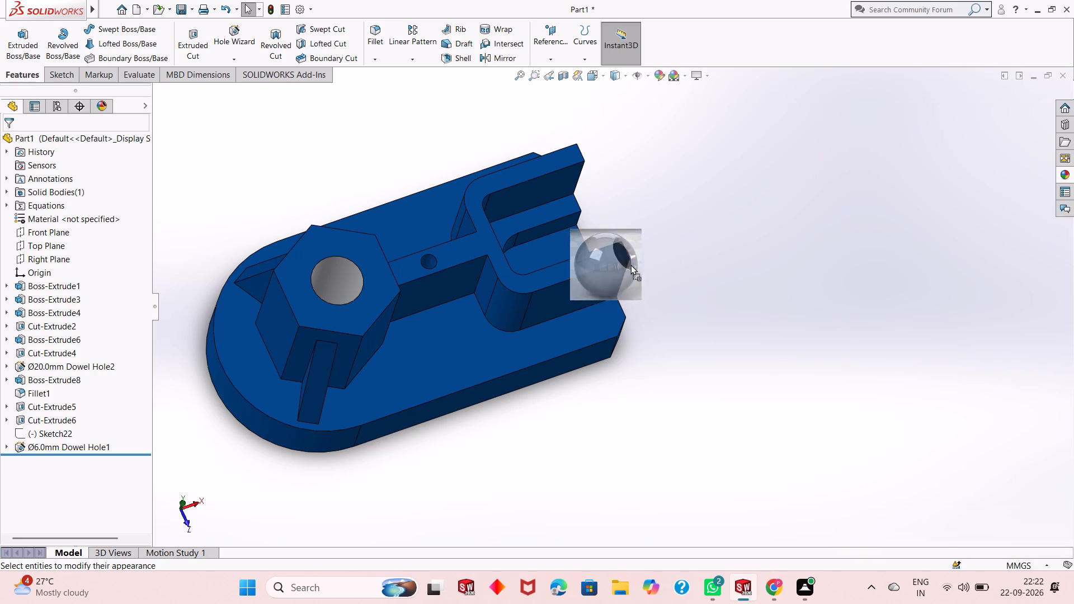
left_click_drag(630, 265, 430, 263)
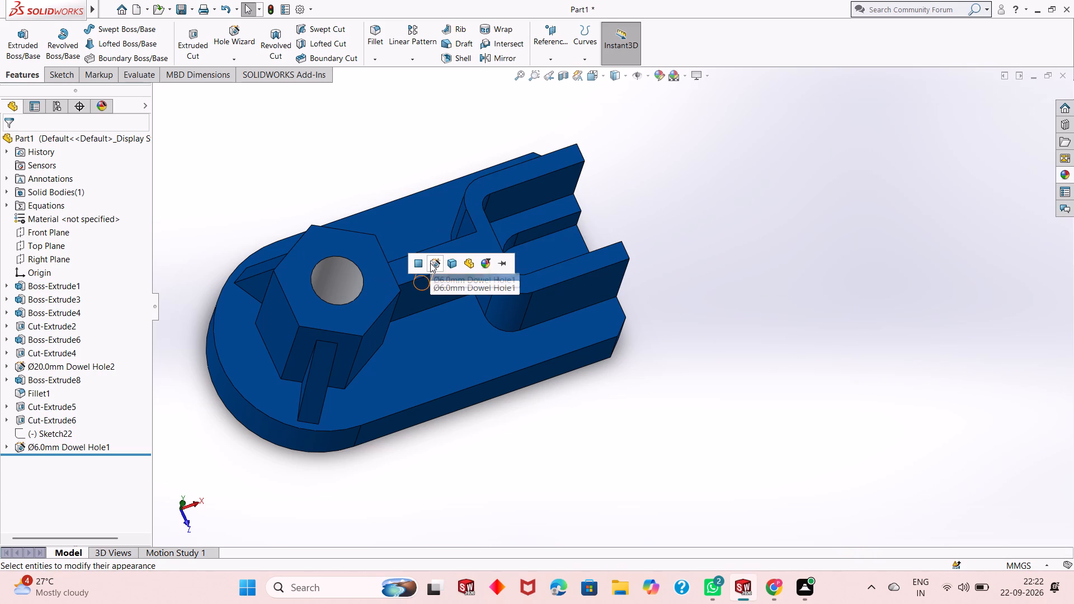
left_click(430, 263)
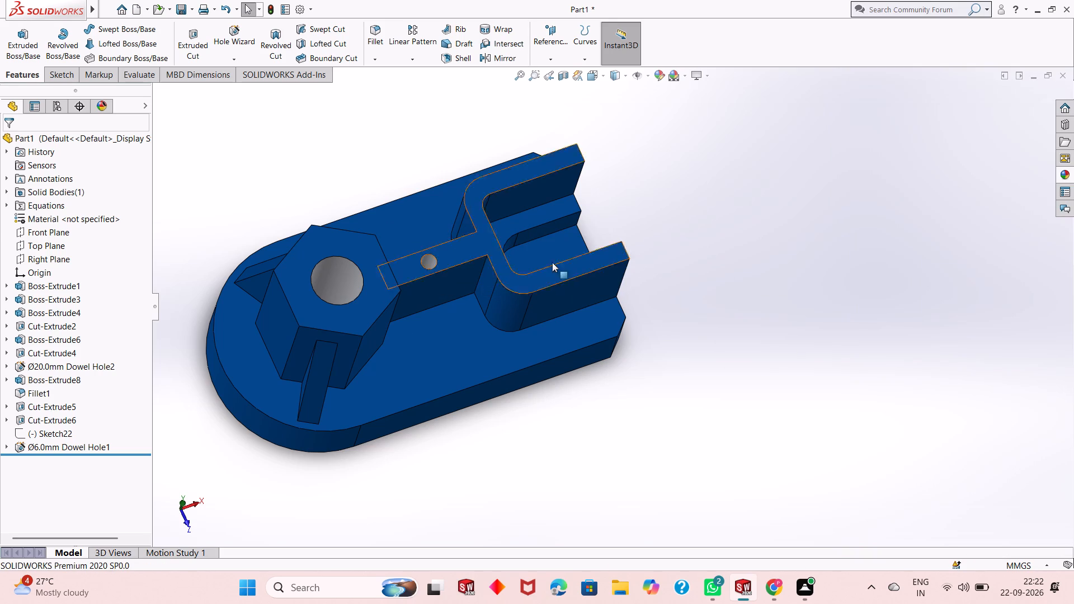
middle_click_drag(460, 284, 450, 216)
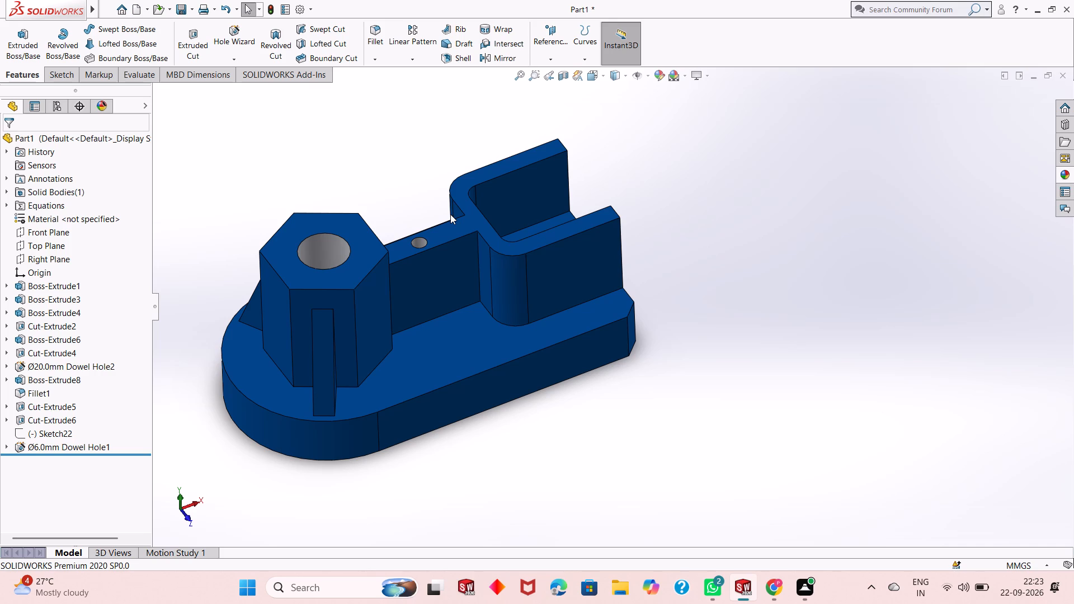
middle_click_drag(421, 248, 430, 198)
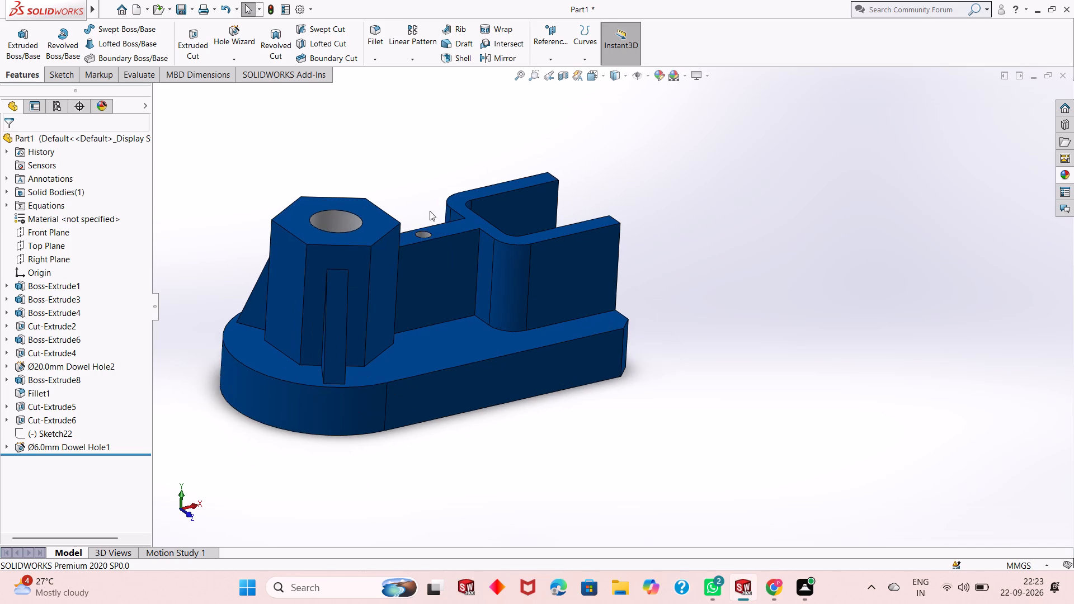
Examine the finished part from the side, from above and obliquely, including the polished aluminum dowel holes, ribbed boss and pocketed block.
scroll(445, 237, "up", 1)
middle_click_drag(445, 237, 403, 215)
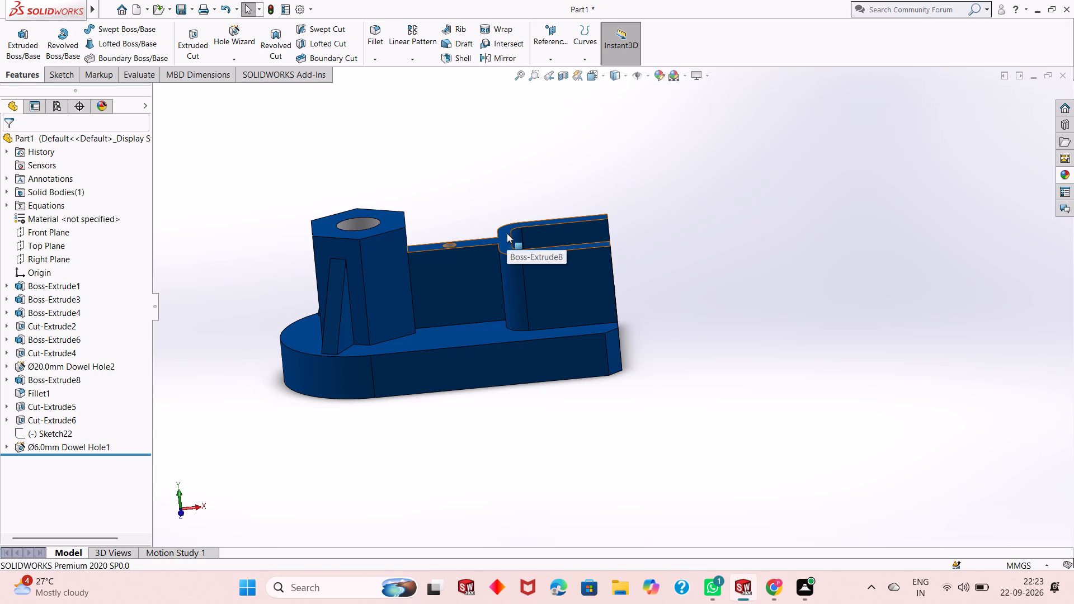
scroll(507, 233, "down", 1)
scroll(505, 236, "up", 2)
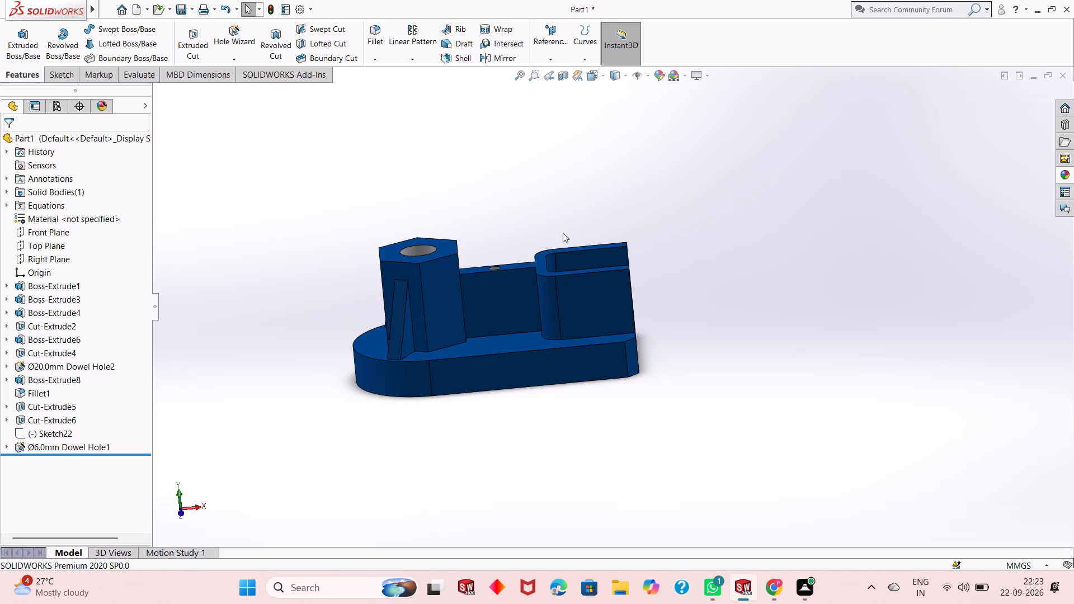
middle_click_drag(504, 243, 501, 412)
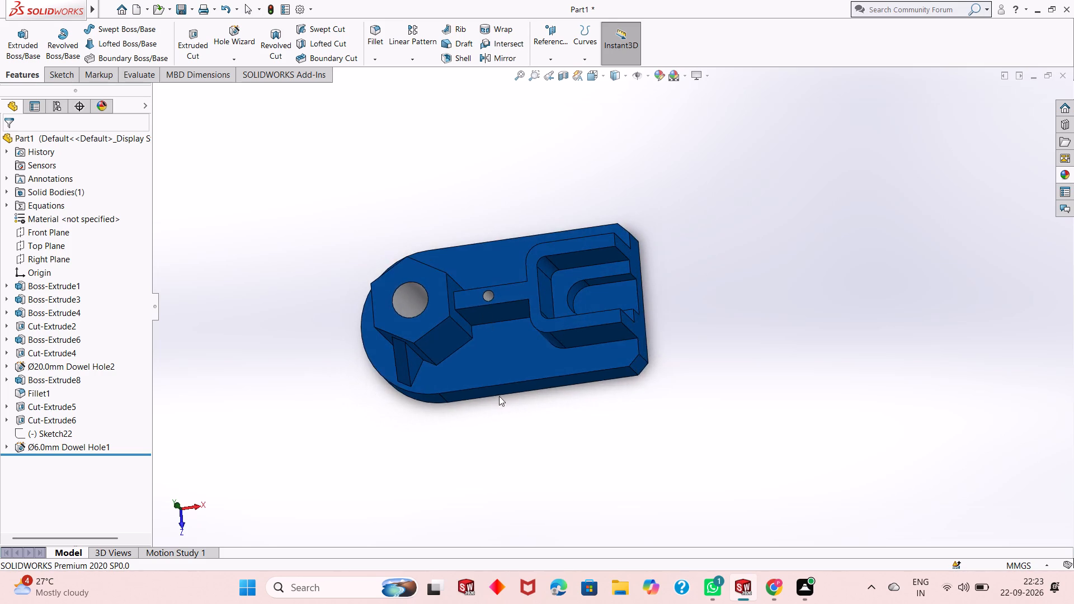
scroll(486, 235, "down", 3)
middle_click_drag(532, 329, 559, 381)
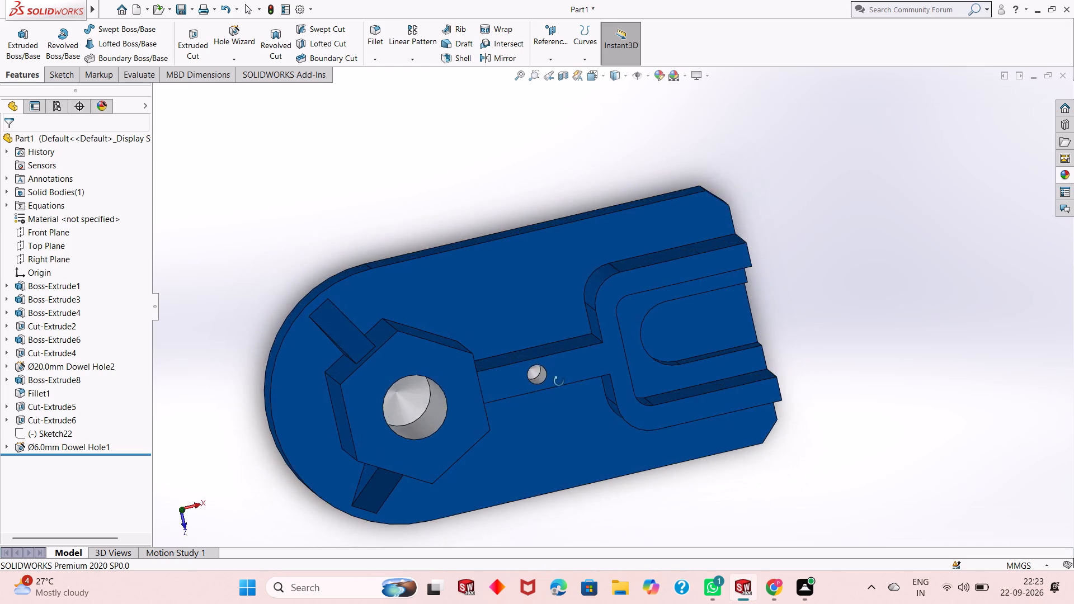
middle_click_drag(559, 381, 545, 269)
scroll(523, 327, "up", 2)
middle_click_drag(534, 369, 568, 293)
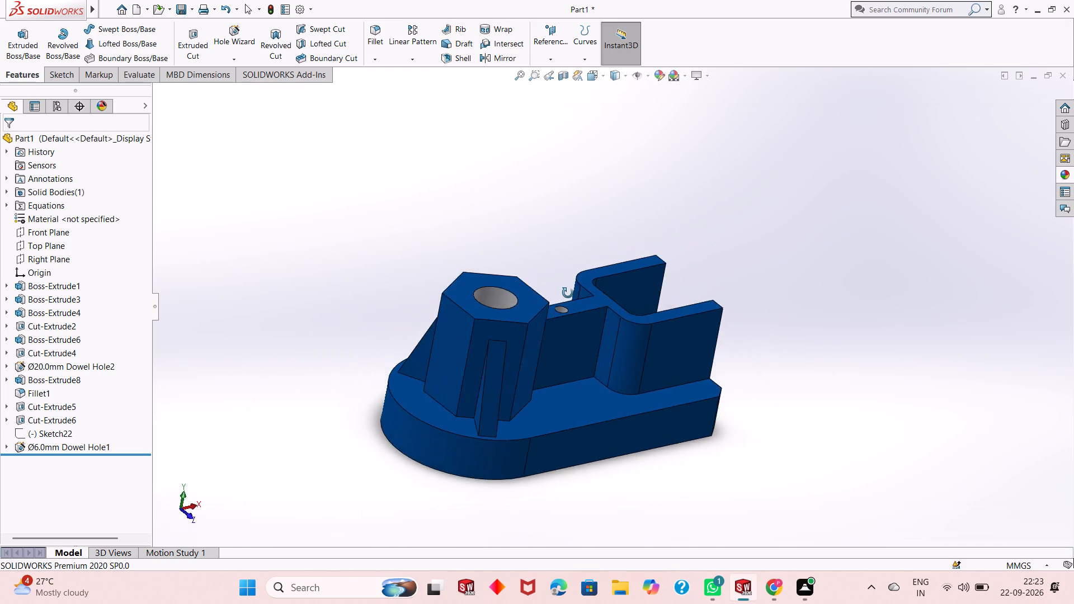
middle_click_drag(568, 293, 521, 294)
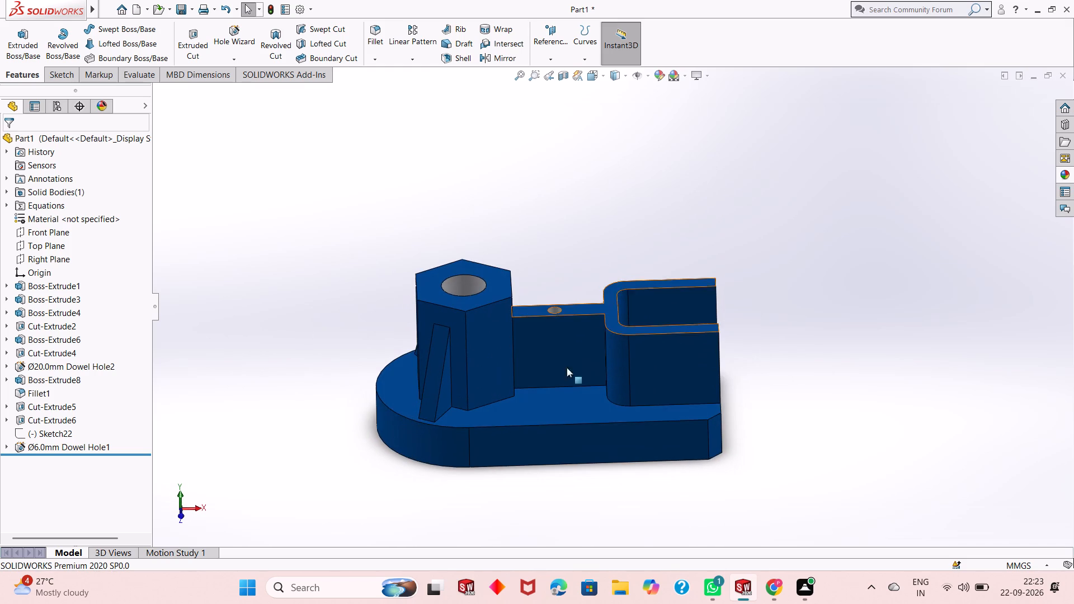
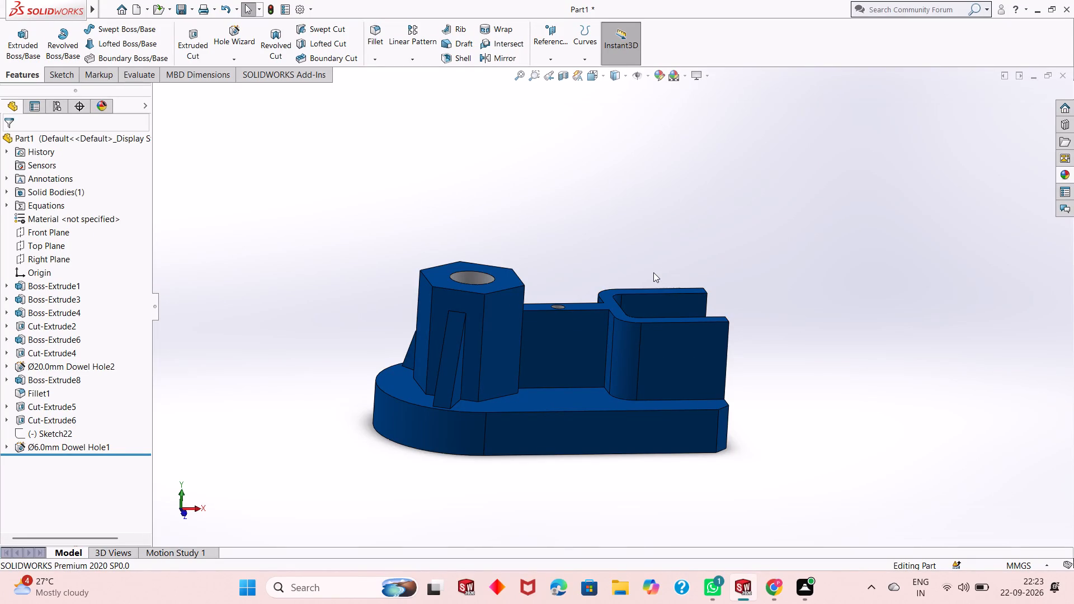
Examine the finished bracket model from several angles, including the hexagonal boss, ribs, connecting wall and U-shaped end.
middle_click_drag(653, 272, 667, 254)
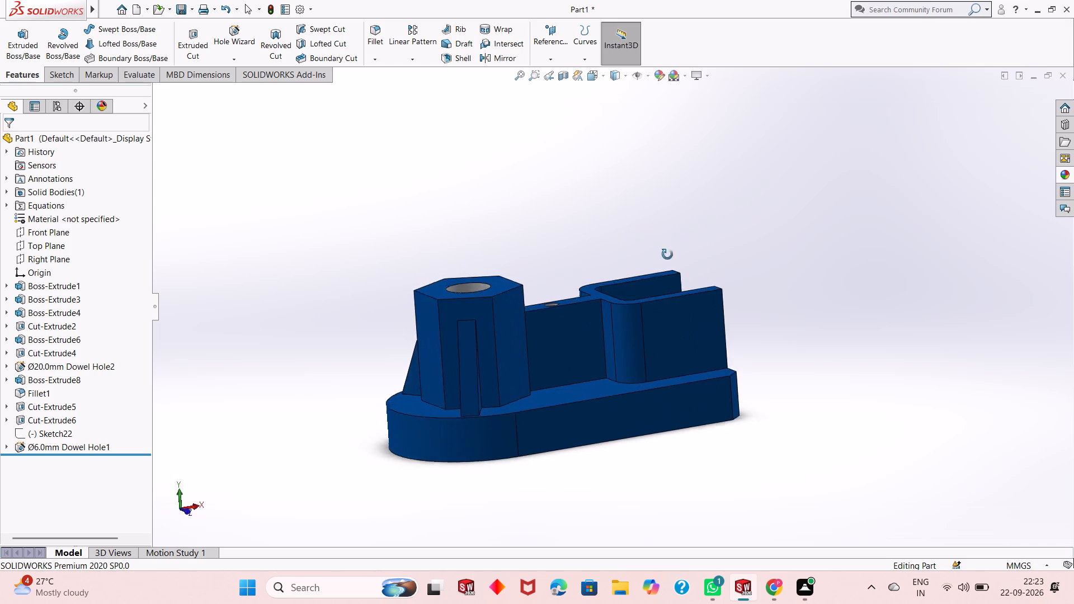
middle_click_drag(667, 254, 602, 309)
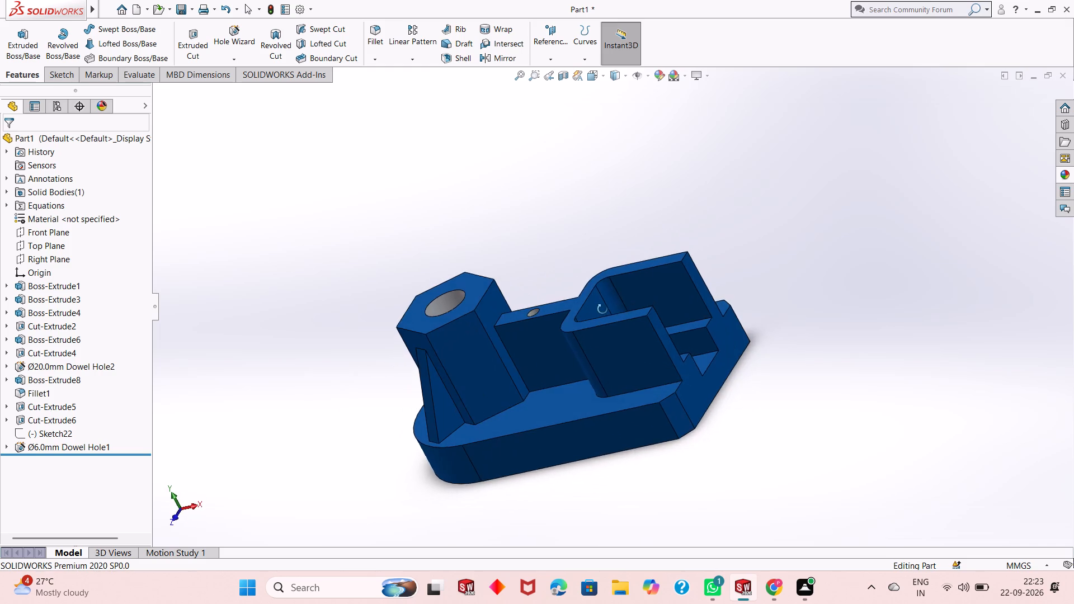
middle_click_drag(602, 309, 690, 268)
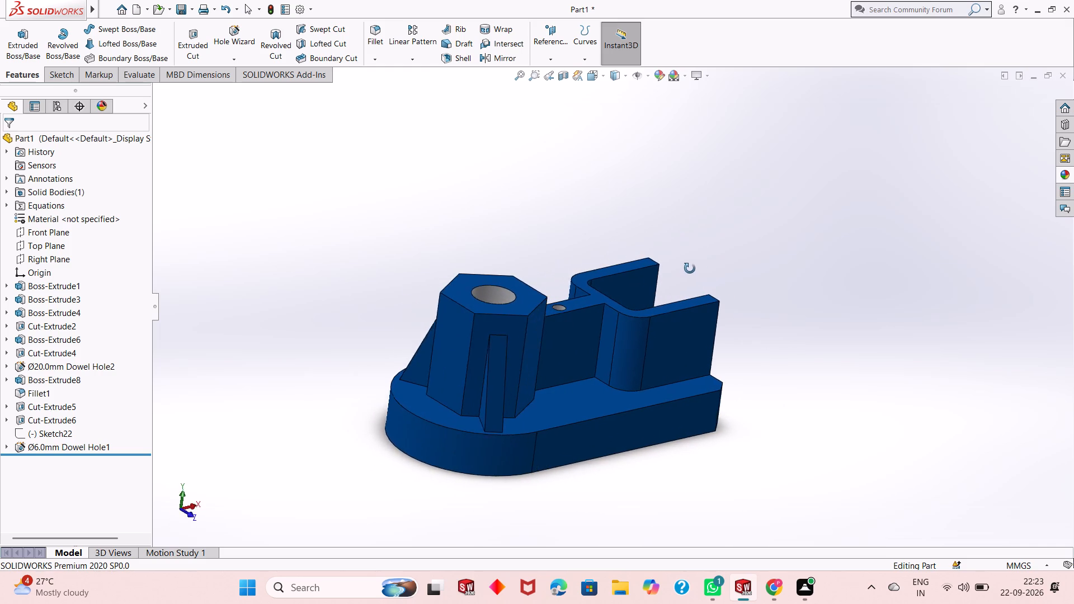
middle_click_drag(690, 268, 648, 282)
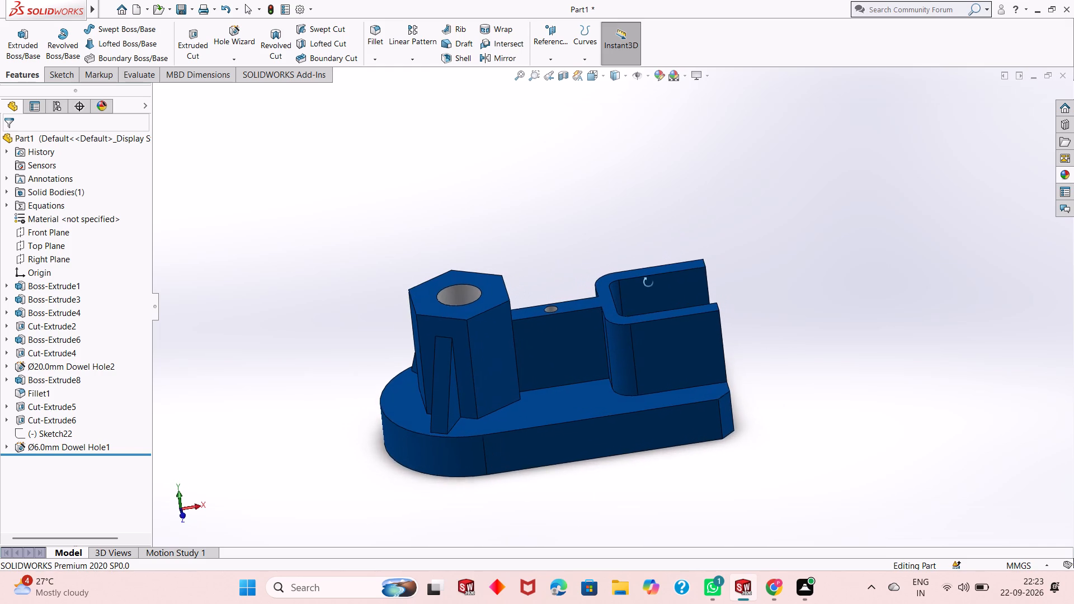
middle_click_drag(648, 282, 648, 300)
scroll(693, 252, "down", 2)
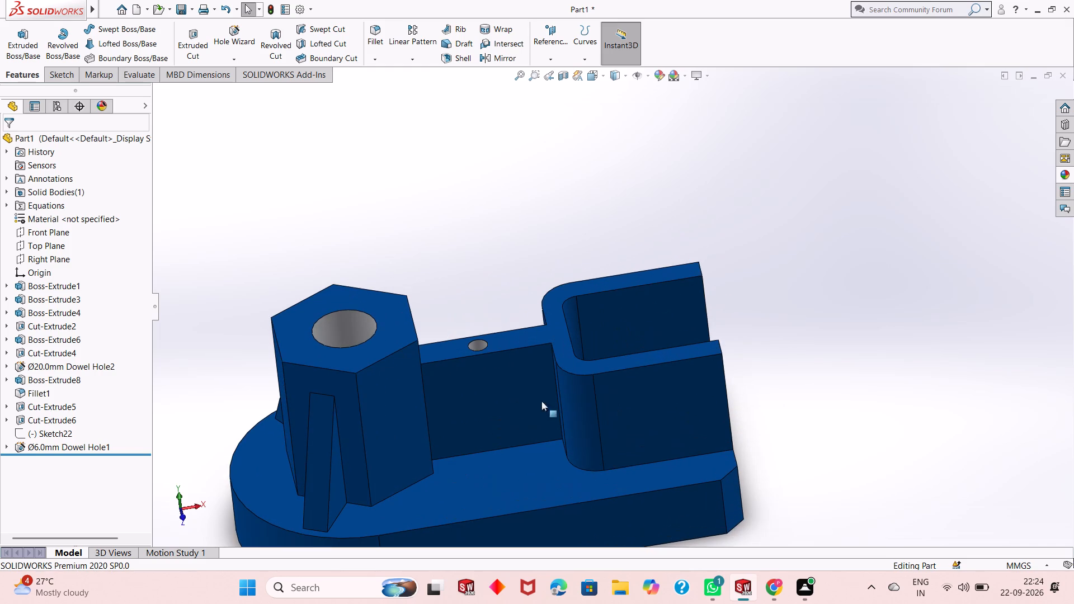
scroll(461, 431, "up", 4)
scroll(583, 367, "down", 1)
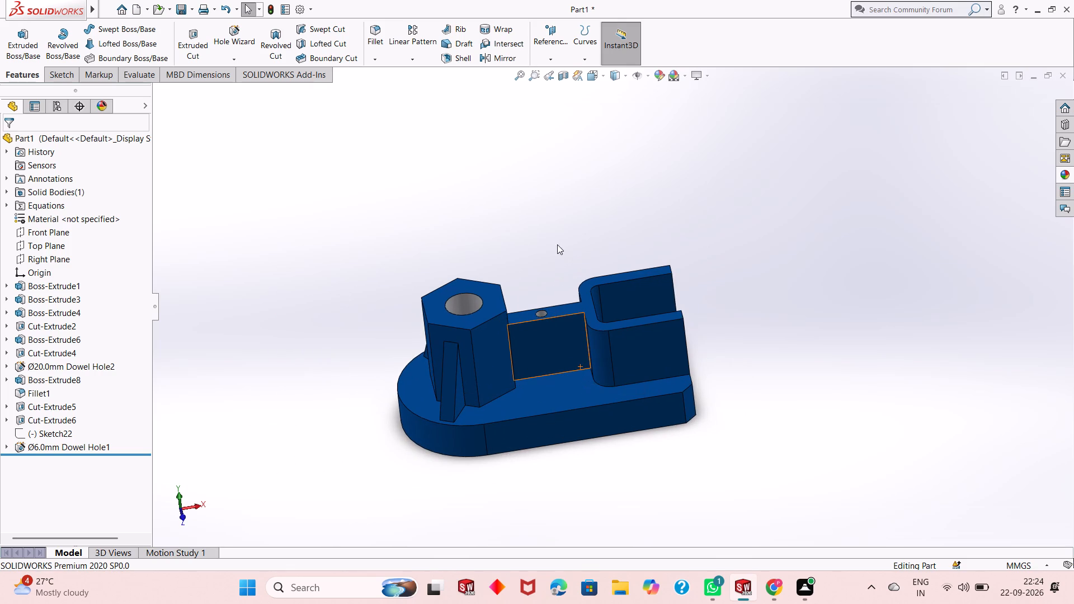
scroll(542, 280, "down", 1)
scroll(541, 387, "up", 2)
scroll(542, 456, "down", 1)
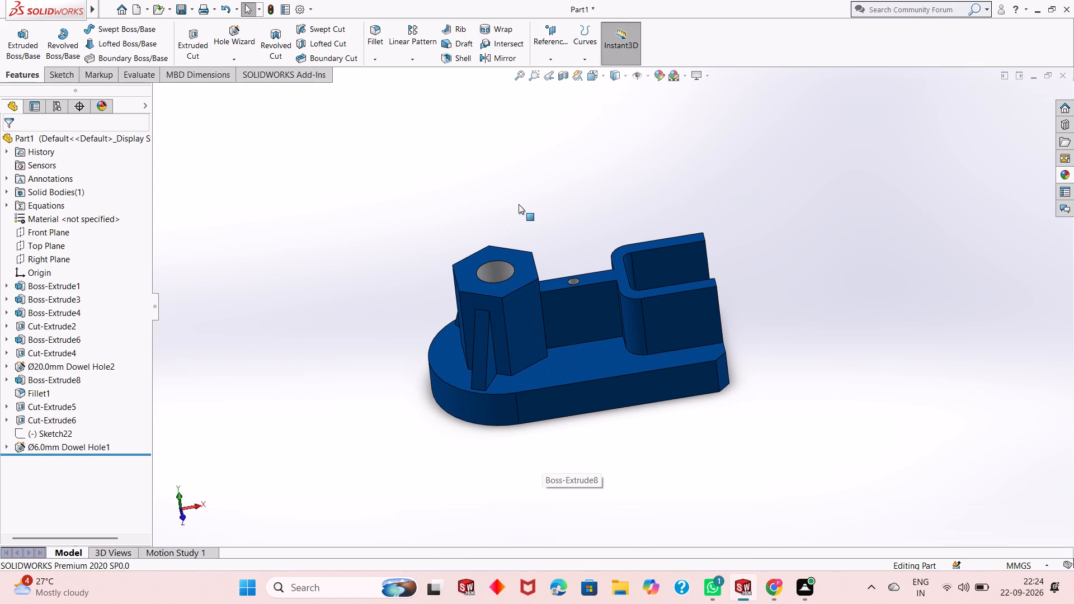
Orient the bracket model to the standard isometric view.
key("ctrl+7")
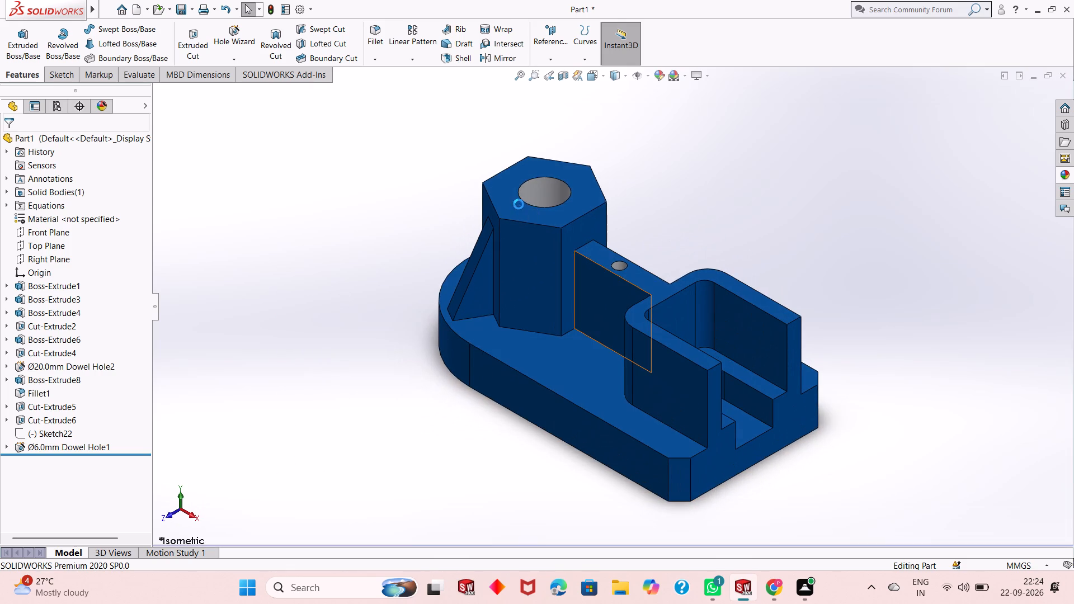
scroll(674, 259, "up", 1)
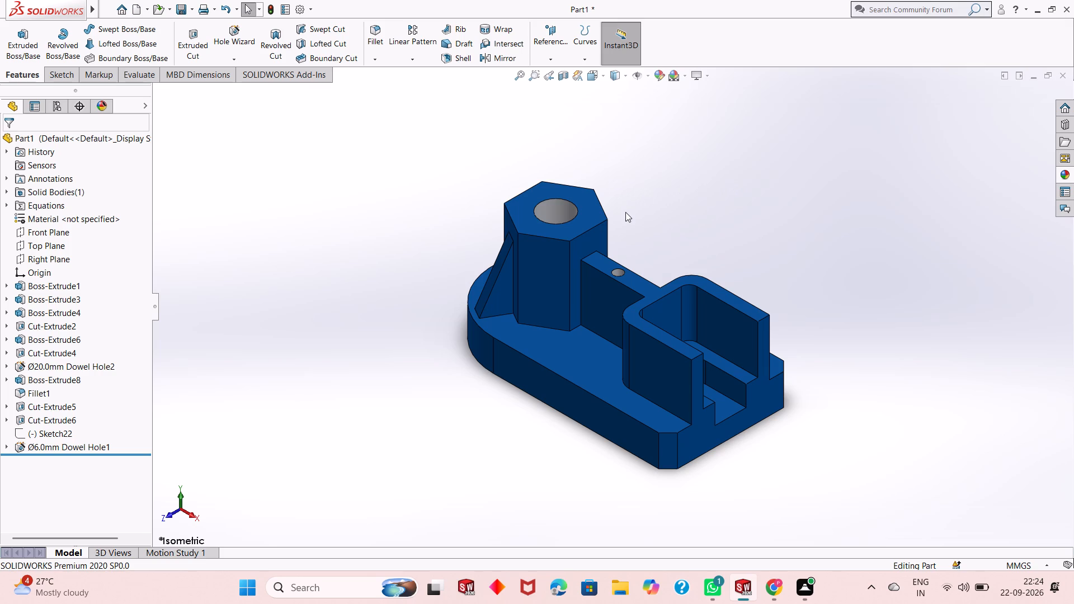
Save the part in Downloads as "Horizontal shaft support bracket with vertical mounting boss".
key("ctrl+s")
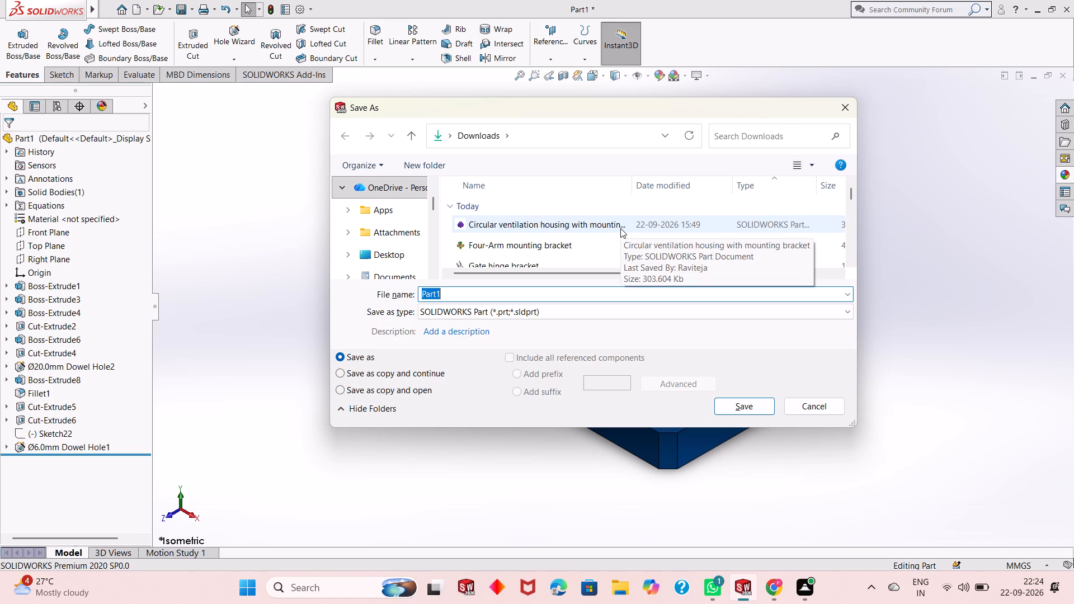
type("Hori")
type("zontal")
key("space")
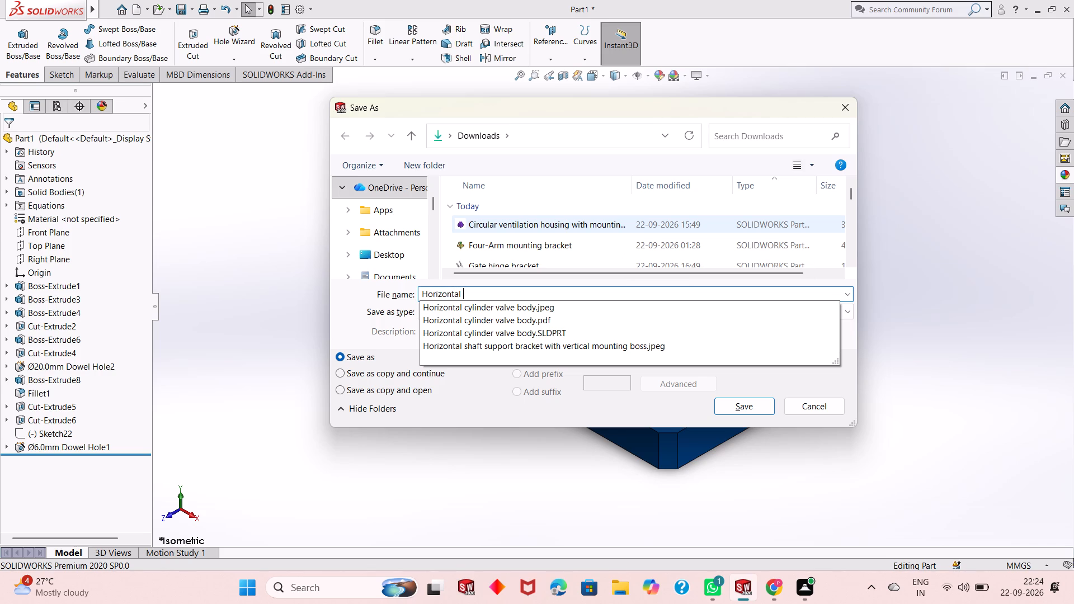
type("shaft")
key("space")
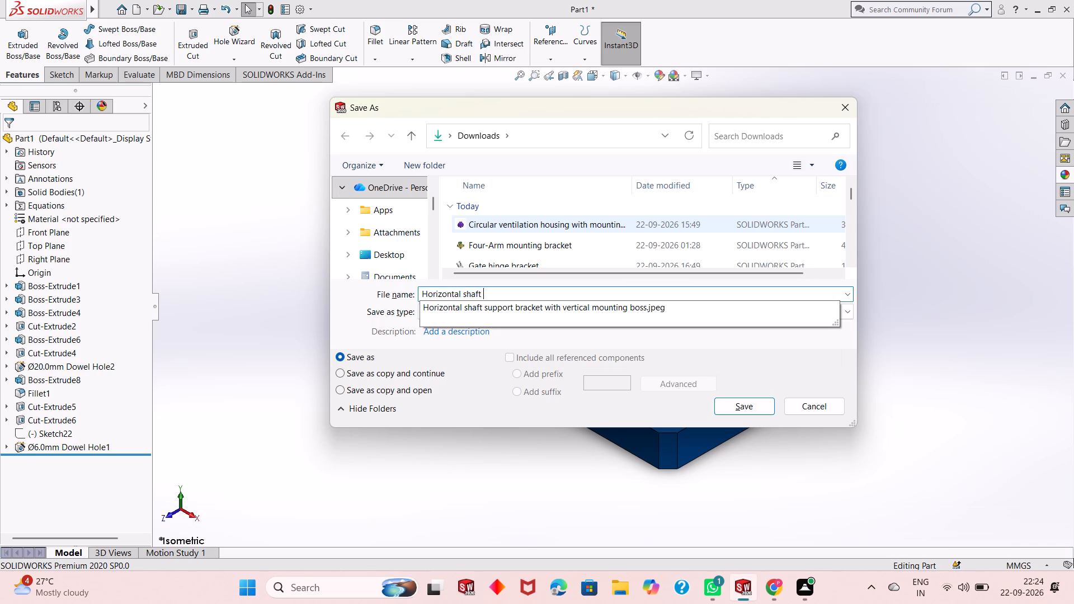
type("support")
key("space")
type("bracket")
key("space")
type("with")
key("space")
type("vertical")
key("space")
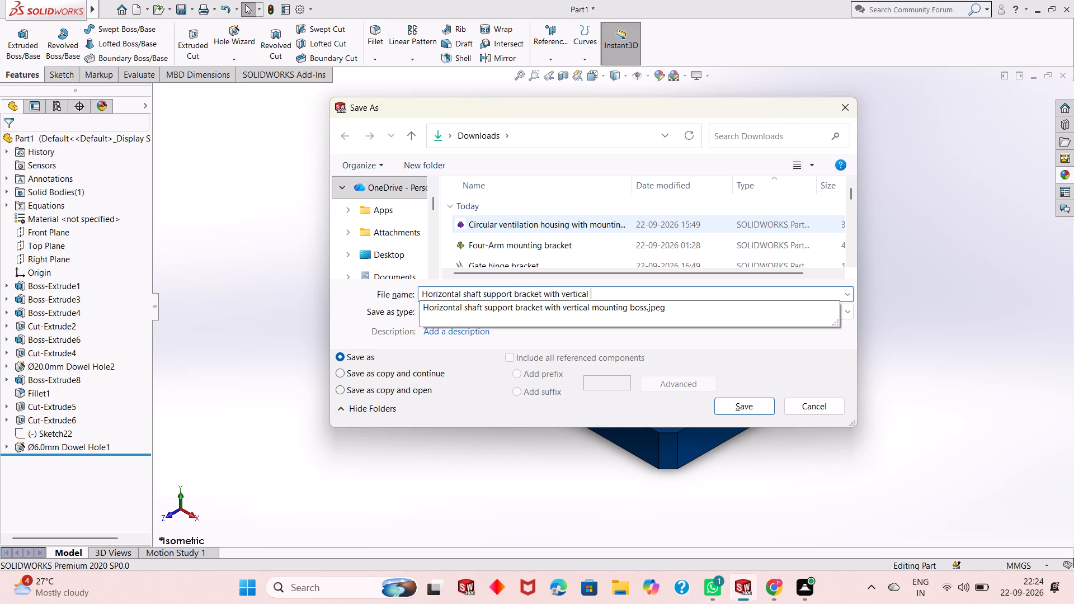
type("mounting")
key("space")
type("boss")
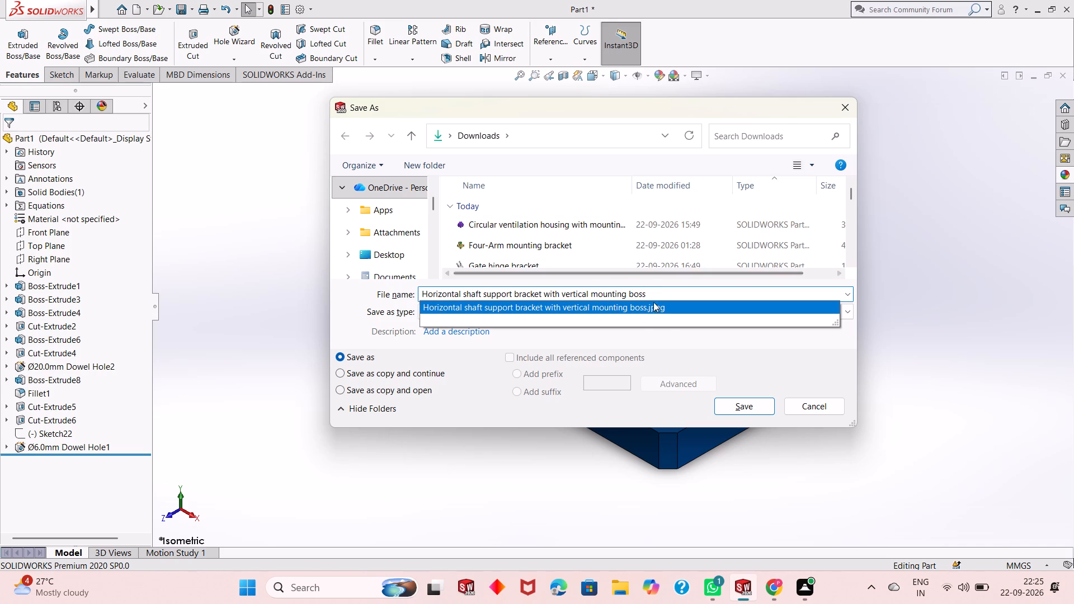
left_click(742, 407)
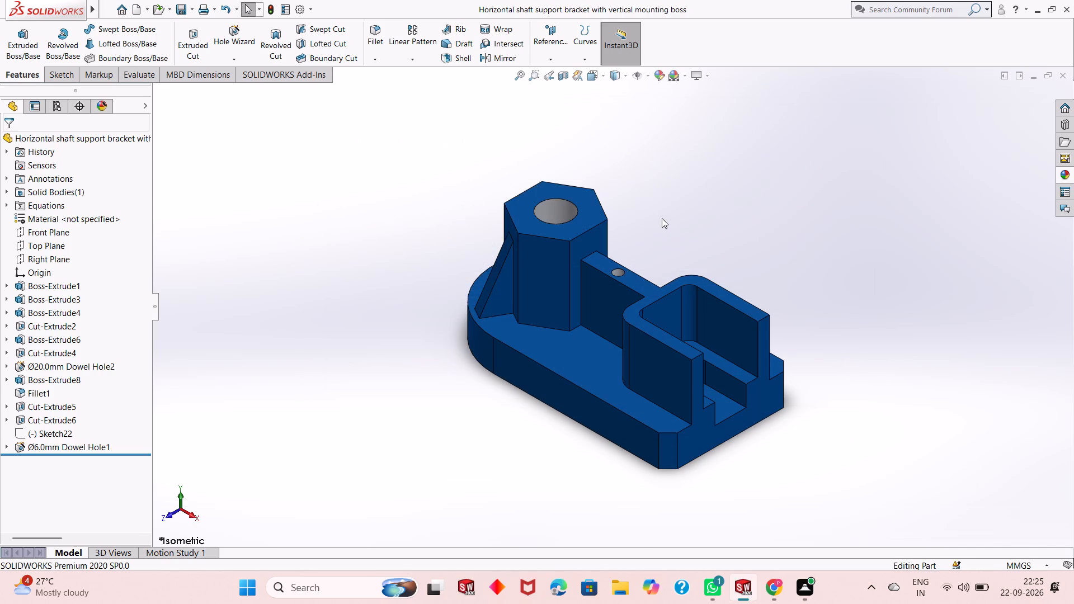
Save a copy of the bracket in Adobe Portable Document Format (*.pdf) under the same file name.
left_click(191, 13)
left_click(203, 39)
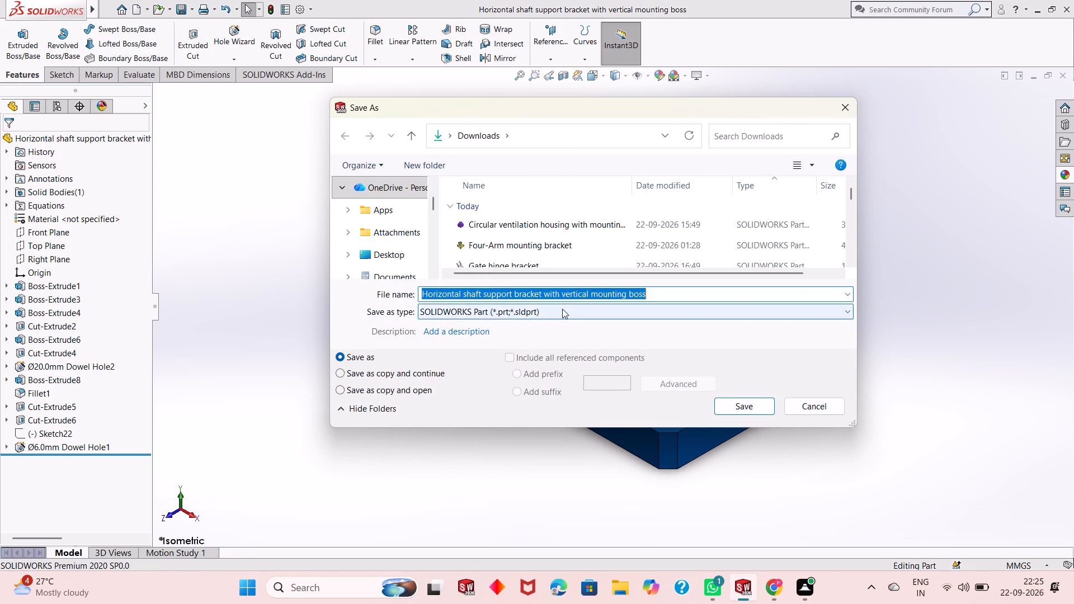
left_click(562, 309)
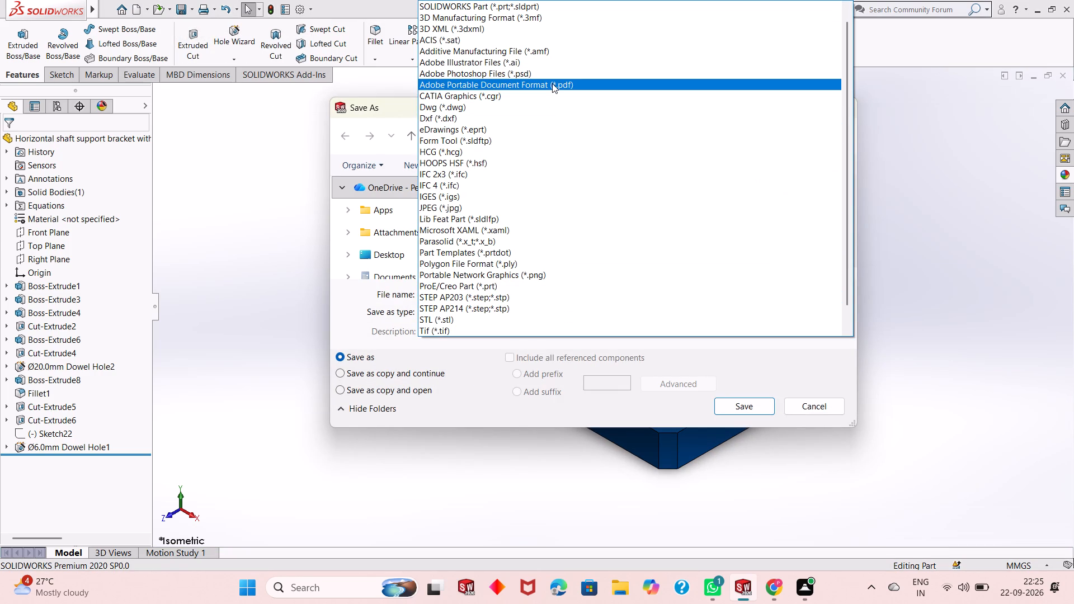
left_click(552, 83)
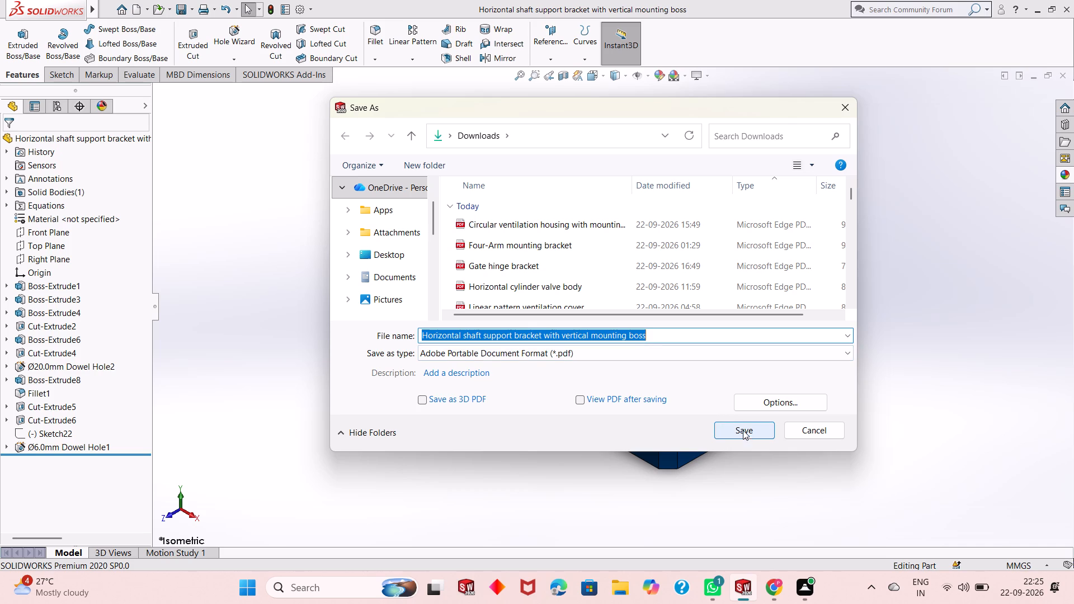
left_click(743, 427)
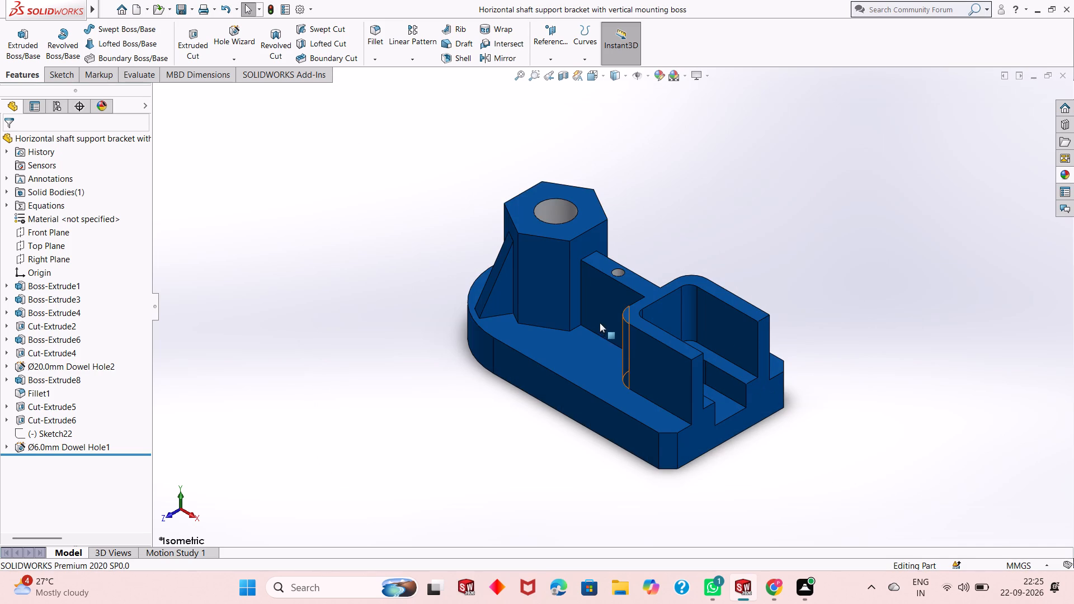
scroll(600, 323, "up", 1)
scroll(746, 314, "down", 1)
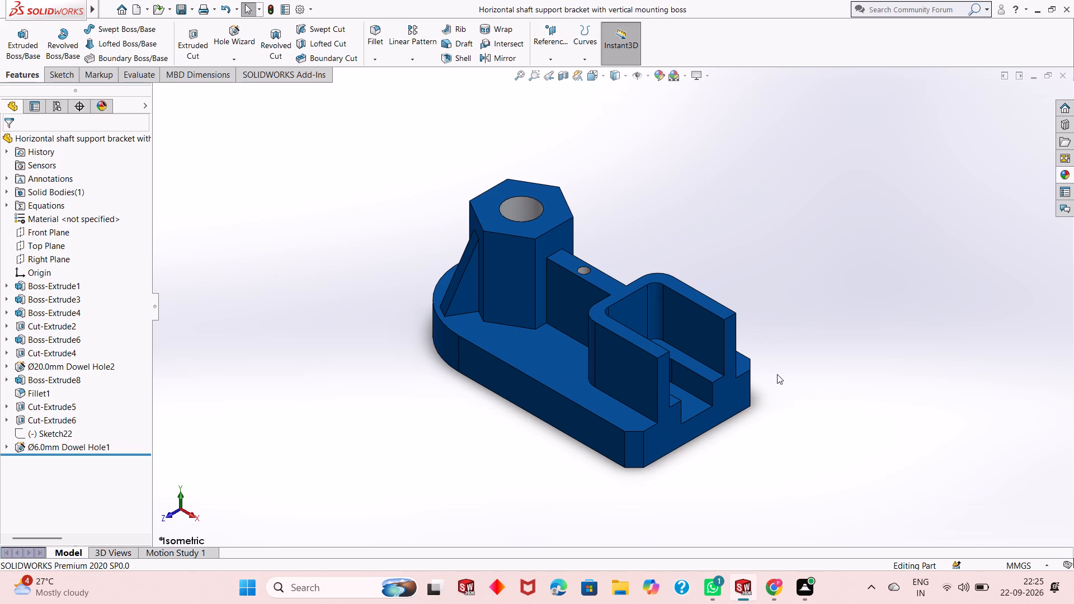